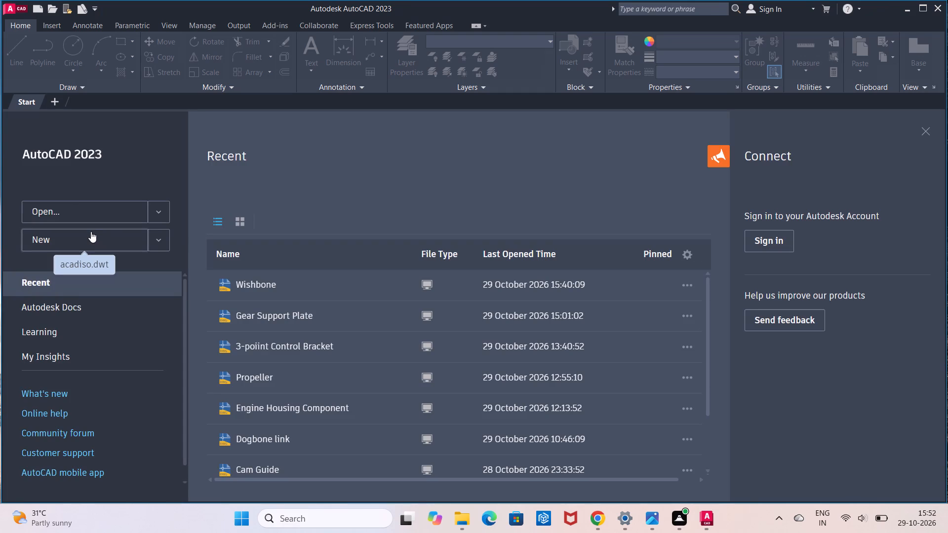
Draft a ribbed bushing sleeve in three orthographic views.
Create a new drawing from the default acadiso.dwt template.
{"action": "left_click", "coordinate": [91, 231]}
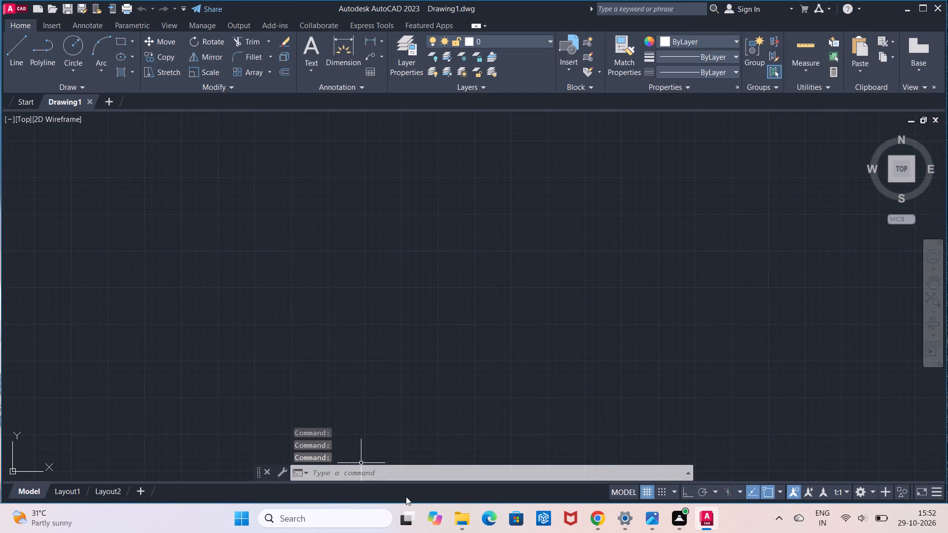
Turn on log file recording with the LOGFILEON command.
{"action": "left_click", "coordinate": [408, 471]}
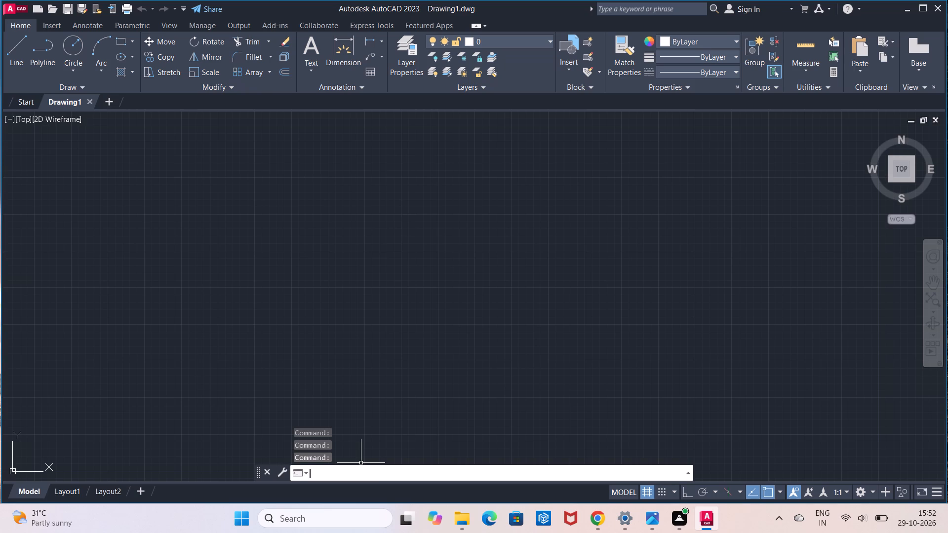
{"action": "type", "text": "logf"}
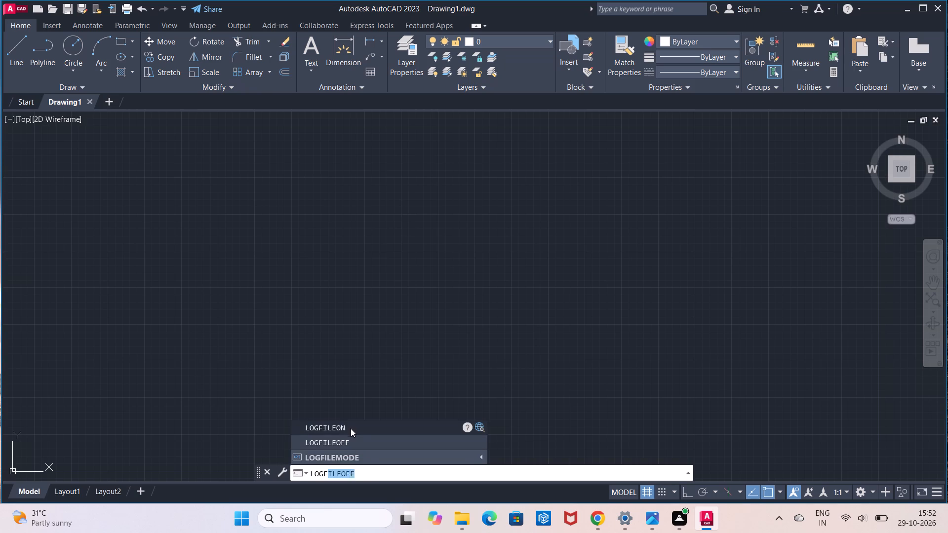
{"action": "left_click", "coordinate": [349, 423]}
Set the model space limits with the lower left corner at 0,0 and the upper right corner at 100,100.
{"action": "left_click", "coordinate": [369, 473]}
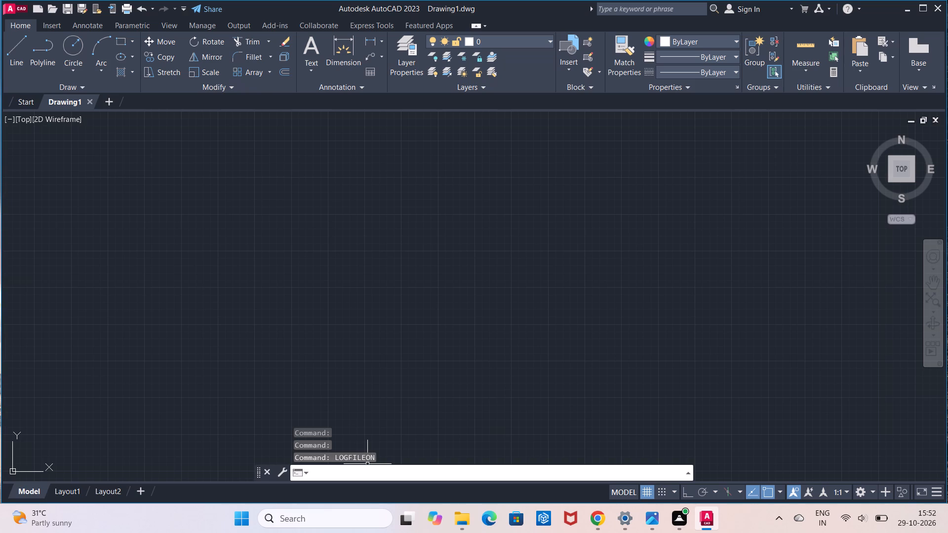
{"action": "type", "text": "lim"}
{"action": "left_click", "coordinate": [328, 435]}
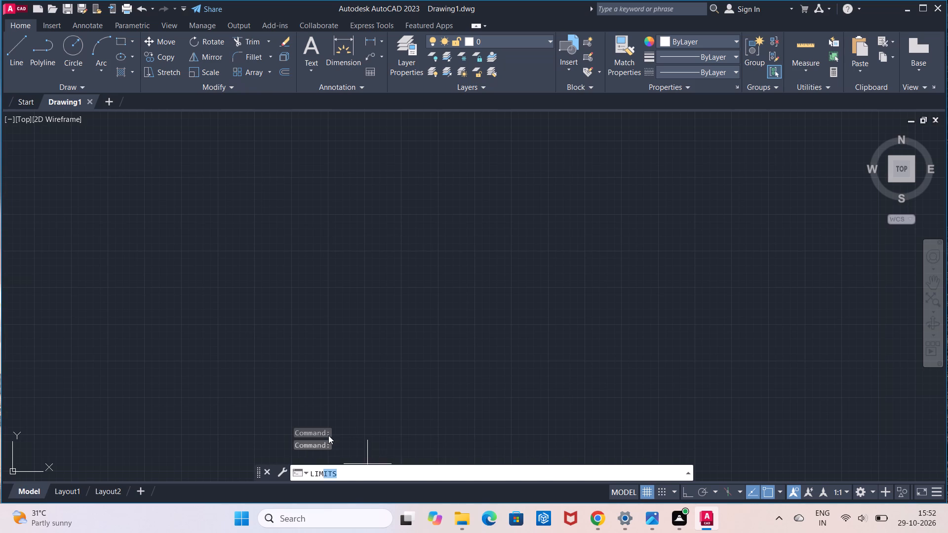
{"action": "left_click", "coordinate": [590, 474]}
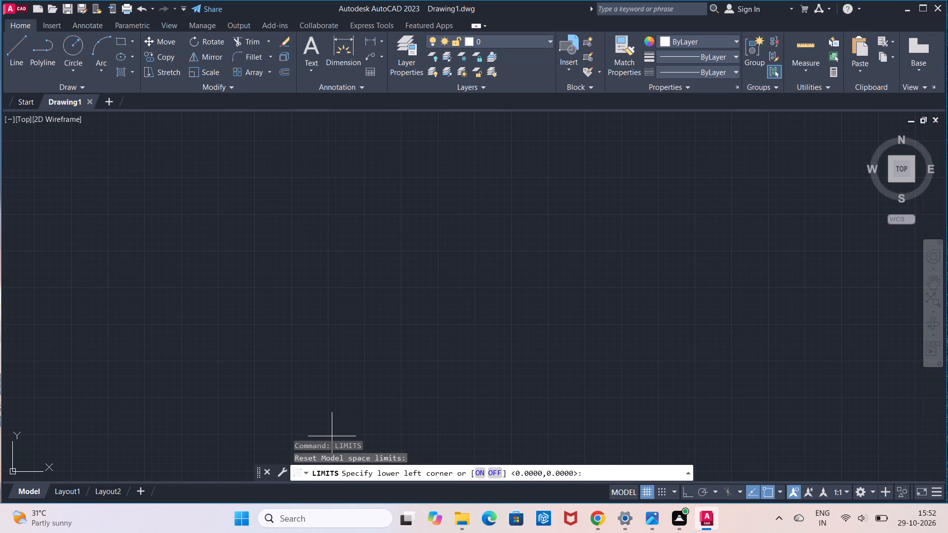
{"action": "type", "text": "0,0"}
{"action": "key", "text": "Return"}
{"action": "type", "text": "100"}
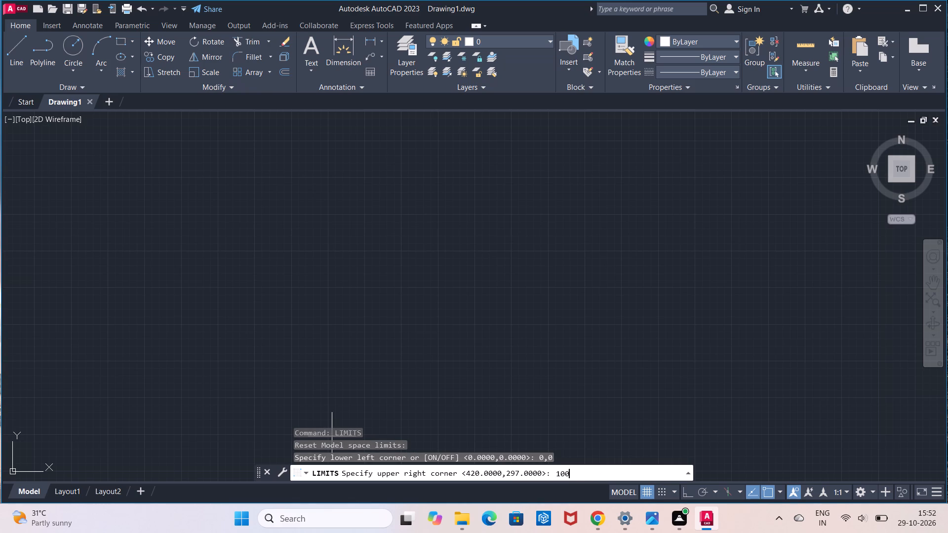
{"action": "type", "text": ",100"}
{"action": "key", "text": "Return"}
{"action": "key", "text": "z"}
{"action": "key", "text": "Return"}
{"action": "key", "text": "a"}
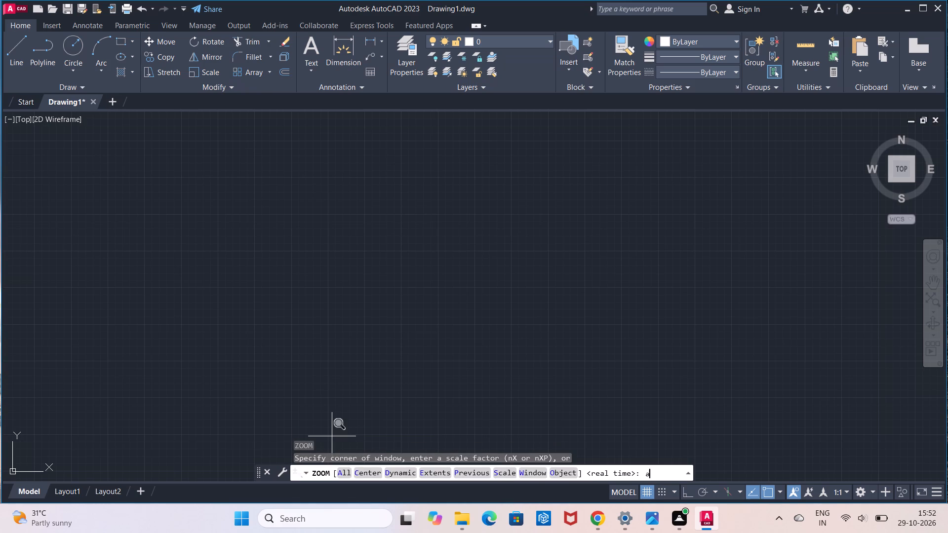
{"action": "key", "text": "Return"}
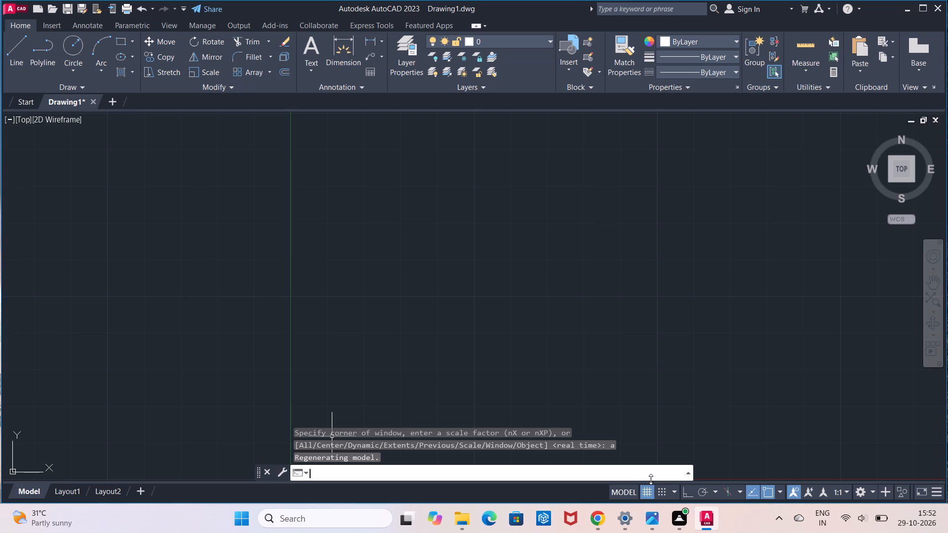
Turn on ortho mode and draw a 12.50 horizontal line as the upper edge of the section's end wall, following the reference image sddefault.jpg.
{"action": "left_click", "coordinate": [690, 495]}
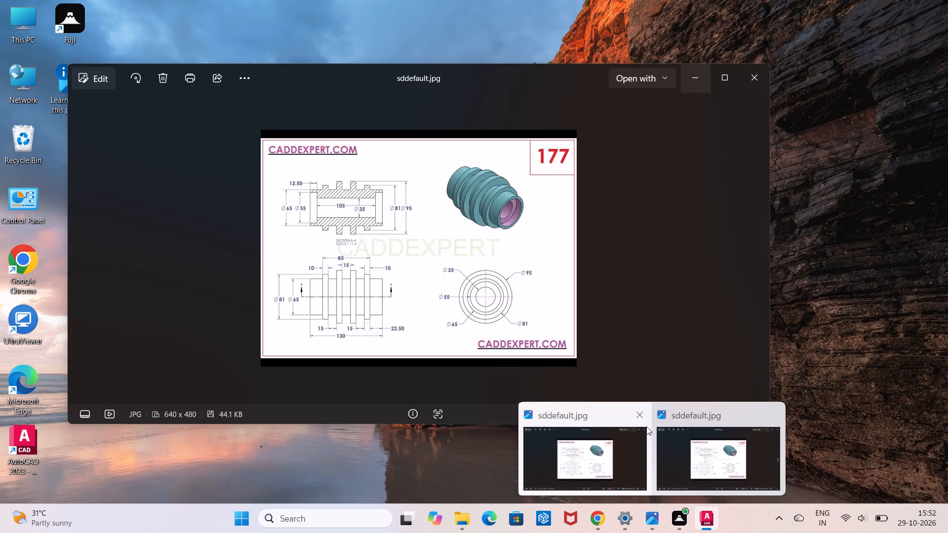
{"action": "left_click", "coordinate": [646, 419]}
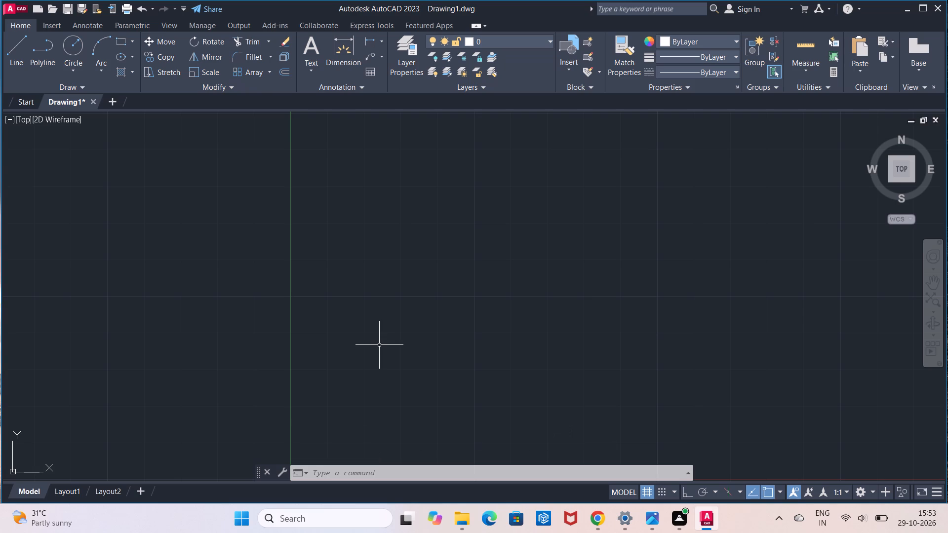
{"action": "left_click", "coordinate": [686, 491]}
{"action": "left_click", "coordinate": [24, 70]}
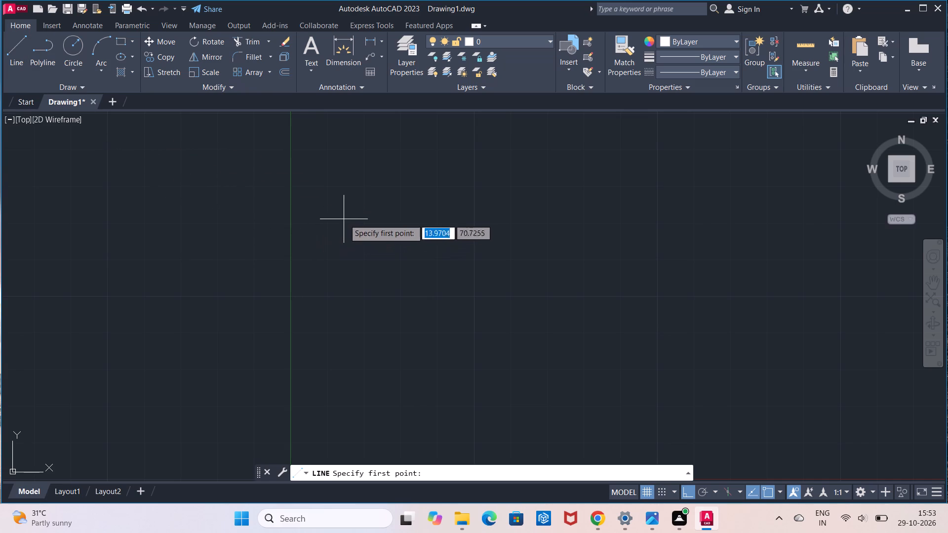
{"action": "left_click", "coordinate": [395, 205]}
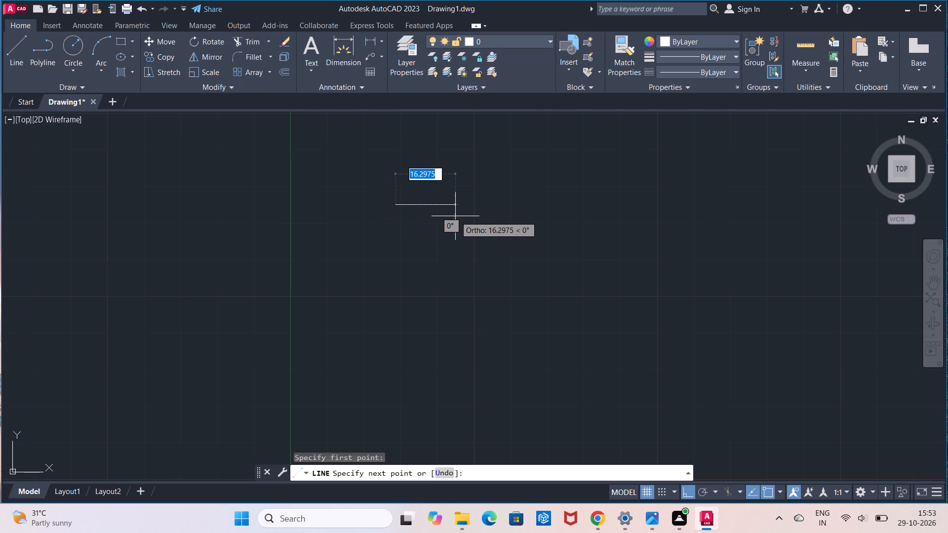
{"action": "type", "text": "12"}
{"action": "key", "text": "period"}
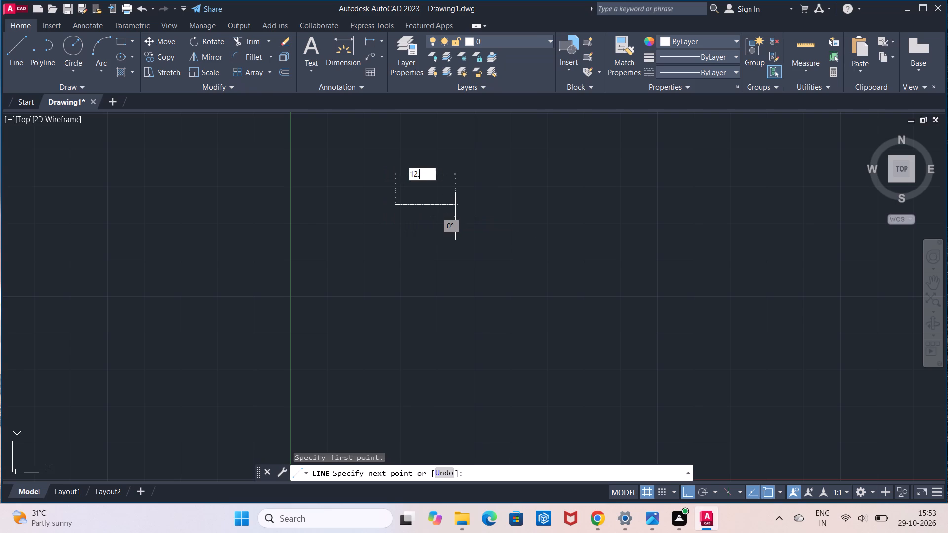
{"action": "type", "text": "50"}
{"action": "key", "text": "Return"}
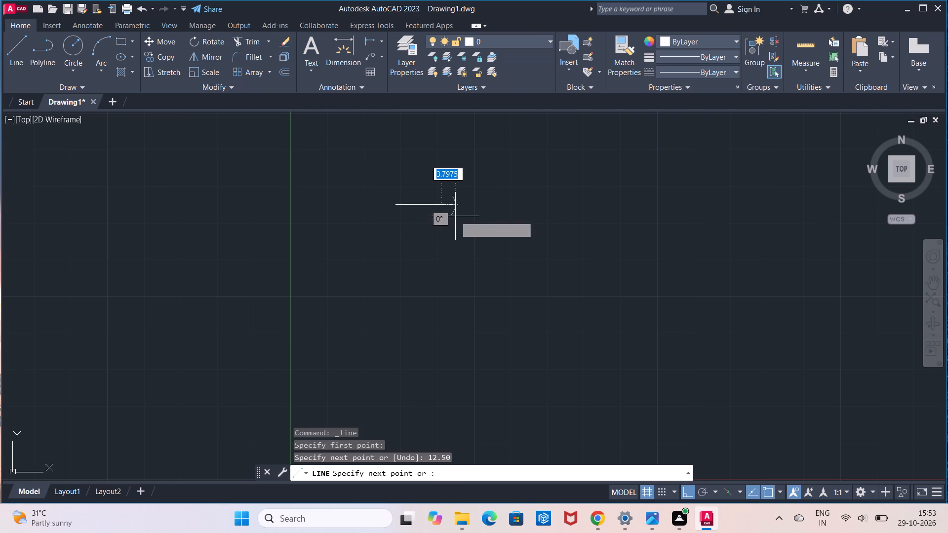
{"action": "key", "text": "Escape"}
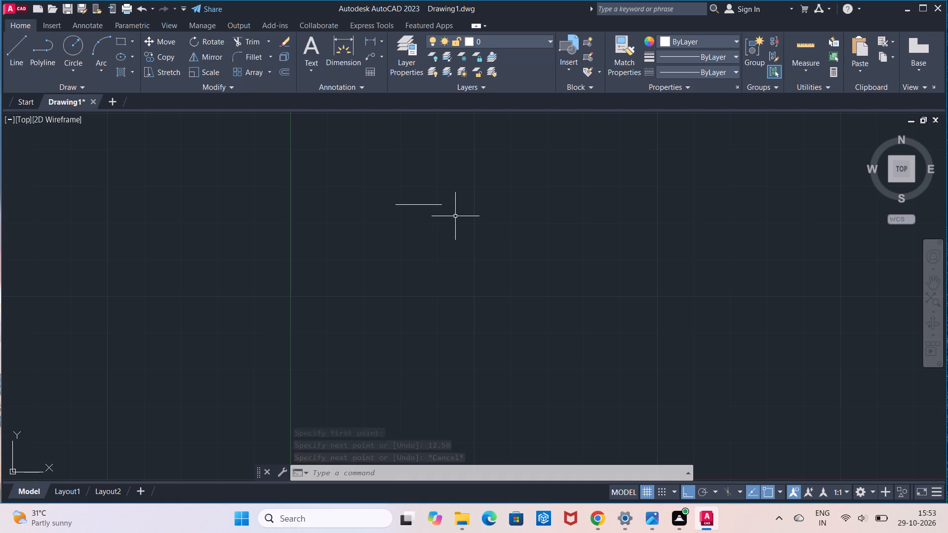
Draw connected lines from the left end of the 12.50 line: 5 down, 12.5 to the right, and 55 down.
{"action": "left_click", "coordinate": [7, 54]}
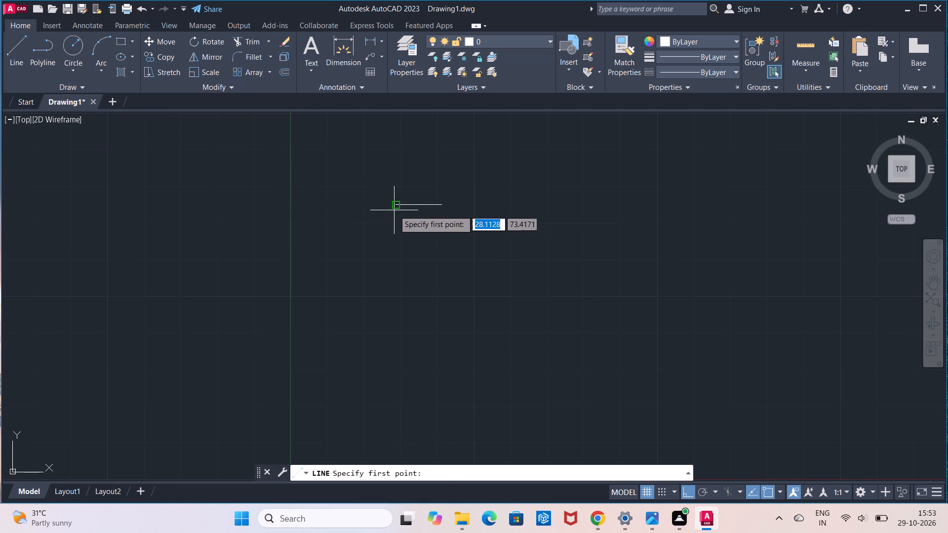
{"action": "left_click", "coordinate": [394, 207]}
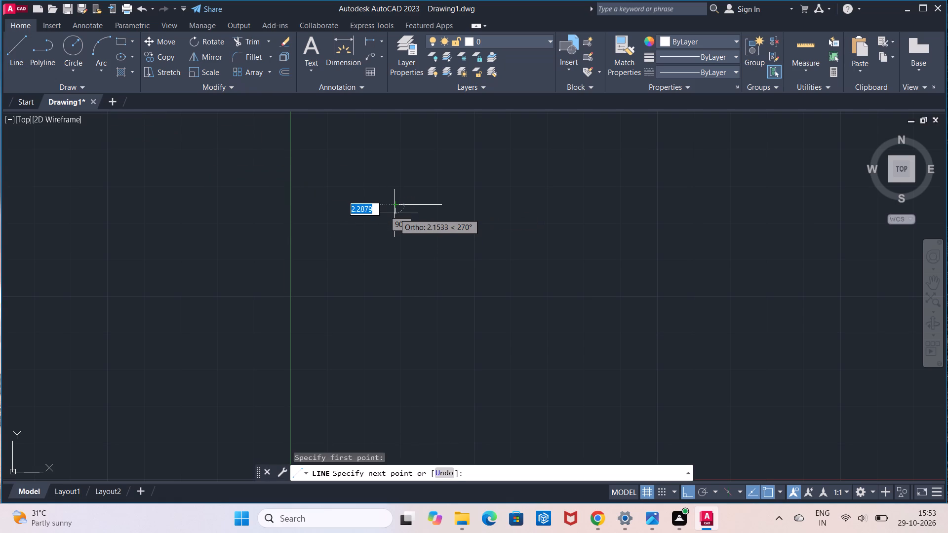
{"action": "key", "text": "5"}
{"action": "key", "text": "Return"}
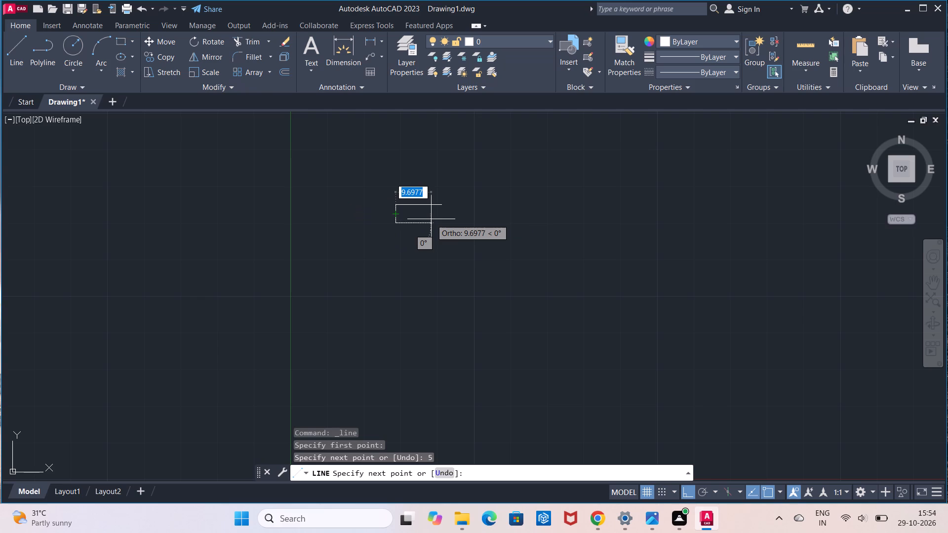
{"action": "type", "text": "12"}
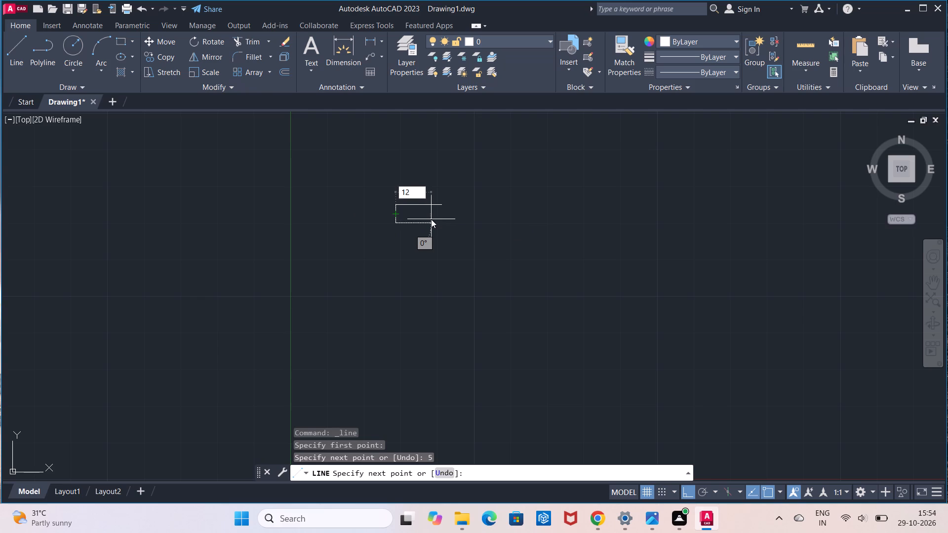
{"action": "type", "text": ".5"}
{"action": "key", "text": "Return"}
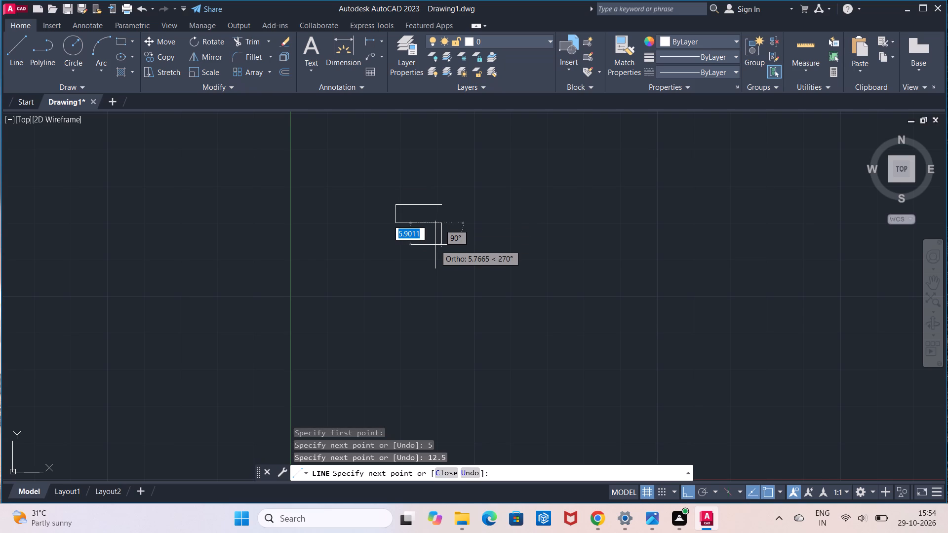
{"action": "type", "text": "55"}
{"action": "key", "text": "Return"}
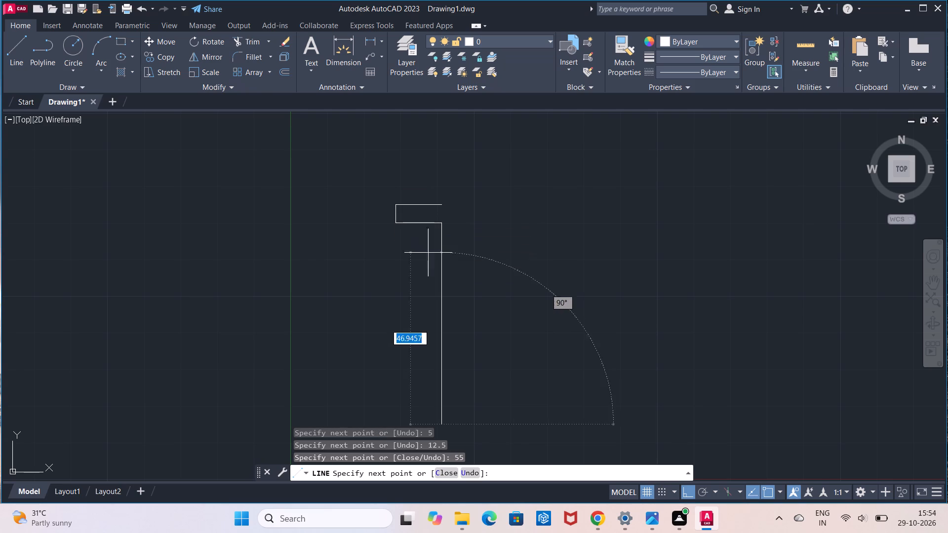
Continue the outline from the lower end of the 55 line: 12.5 to the left, 5 down, and 12.5 to the right.
{"action": "scroll", "coordinate": [405, 418], "scroll_direction": "down", "scroll_amount": 1}
{"action": "middle_click_drag", "start_coordinate": [405, 418], "coordinate": [413, 381]}
{"action": "middle_click_drag", "start_coordinate": [410, 370], "coordinate": [404, 352]}
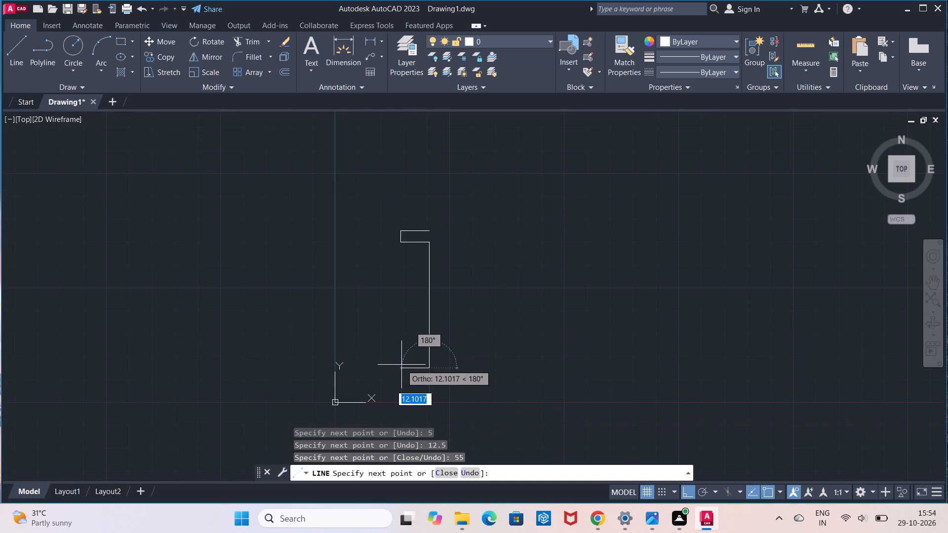
{"action": "type", "text": "12"}
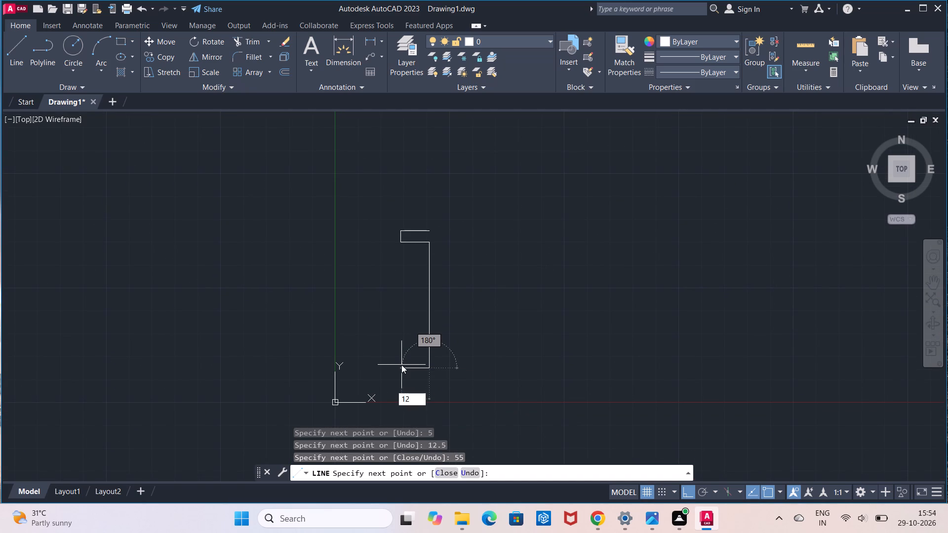
{"action": "type", "text": ".5"}
{"action": "key", "text": "Return"}
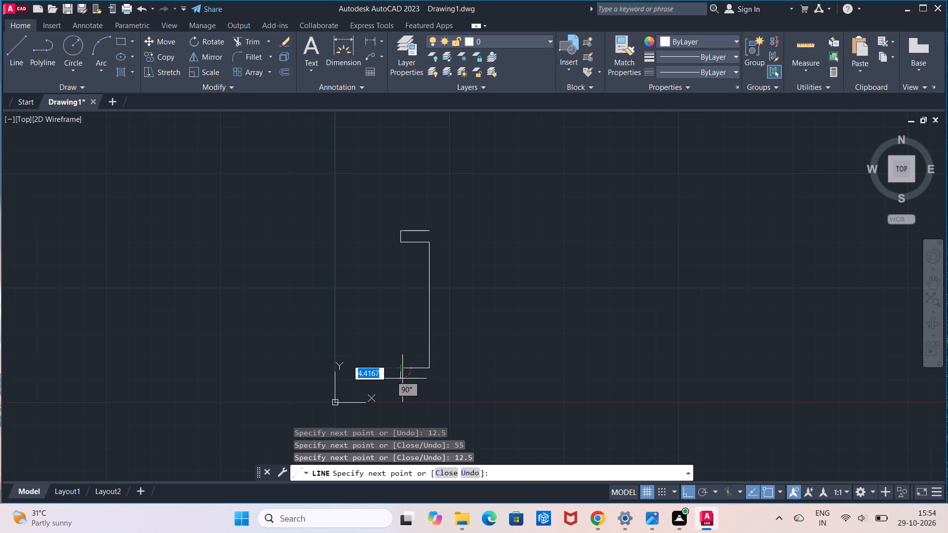
{"action": "key", "text": "5"}
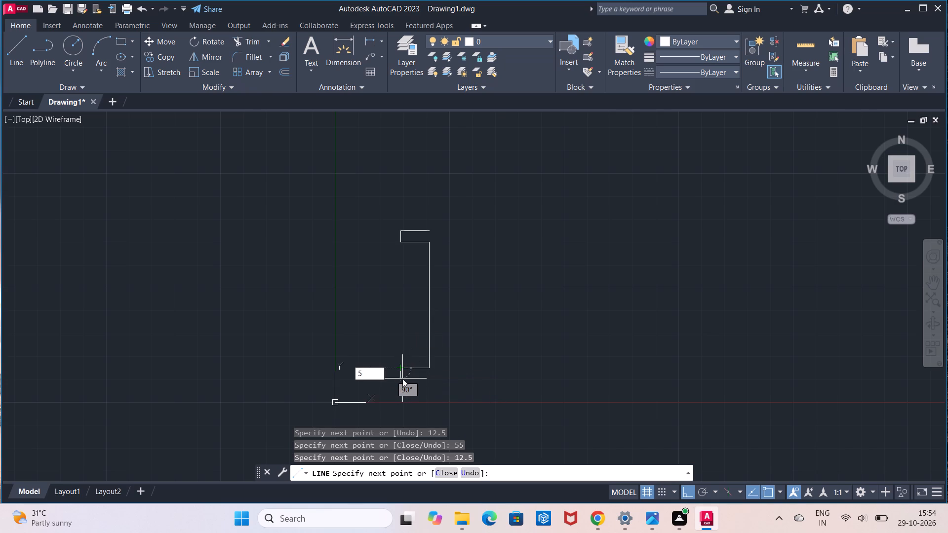
{"action": "key", "text": "Return"}
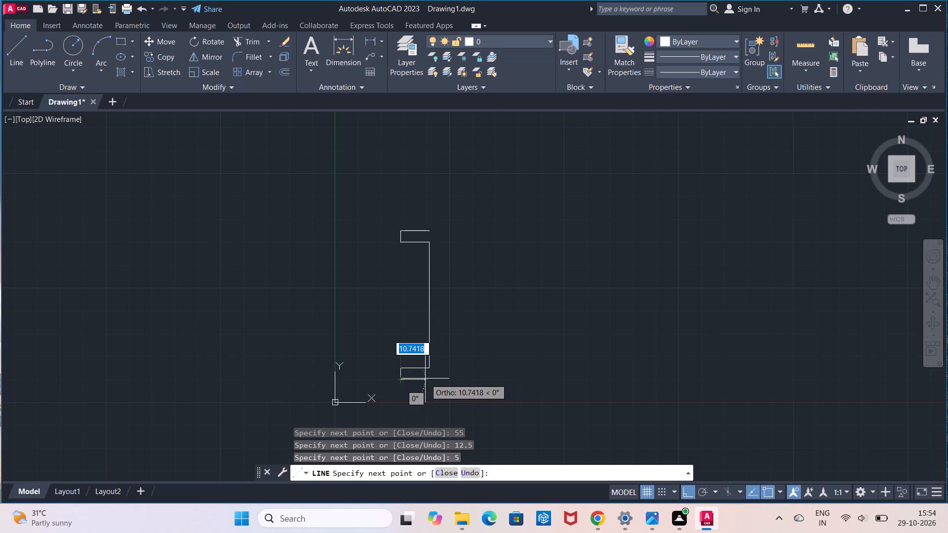
{"action": "type", "text": "12"}
{"action": "type", "text": ".5"}
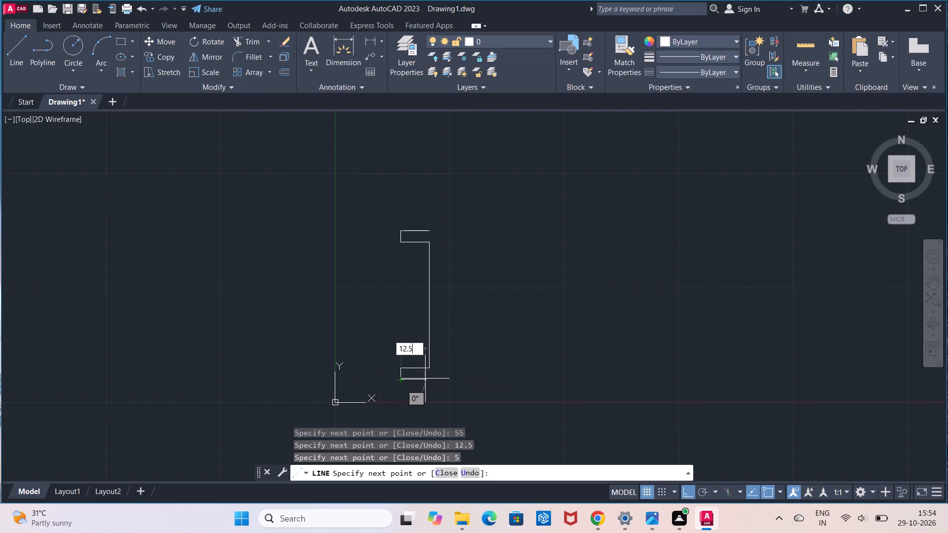
{"action": "key", "text": "Return"}
{"action": "key", "text": "Escape"}
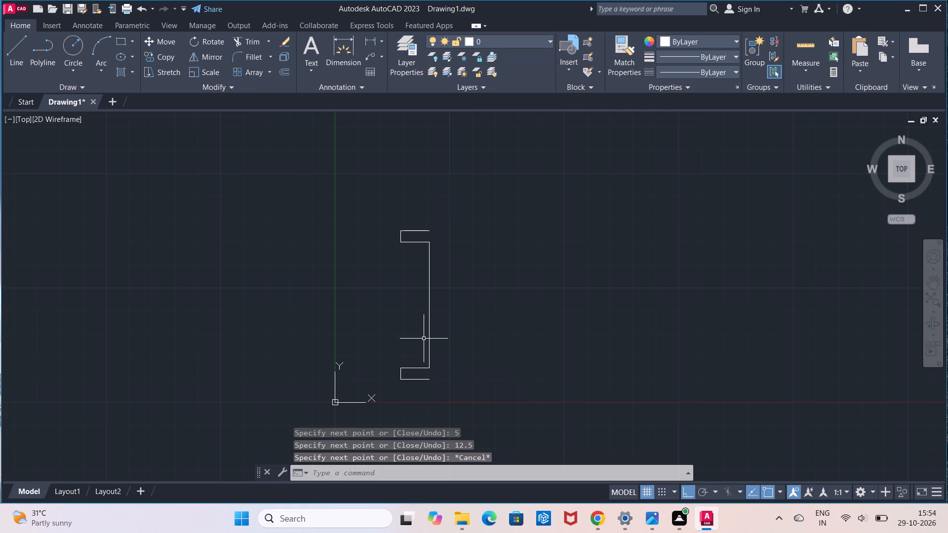
Check the overall height of the end profile with a temporary linear dimension between its upper and lower left corners.
{"action": "scroll", "coordinate": [424, 337], "scroll_direction": "up", "scroll_amount": 1}
{"action": "middle_click_drag", "start_coordinate": [424, 337], "coordinate": [430, 299]}
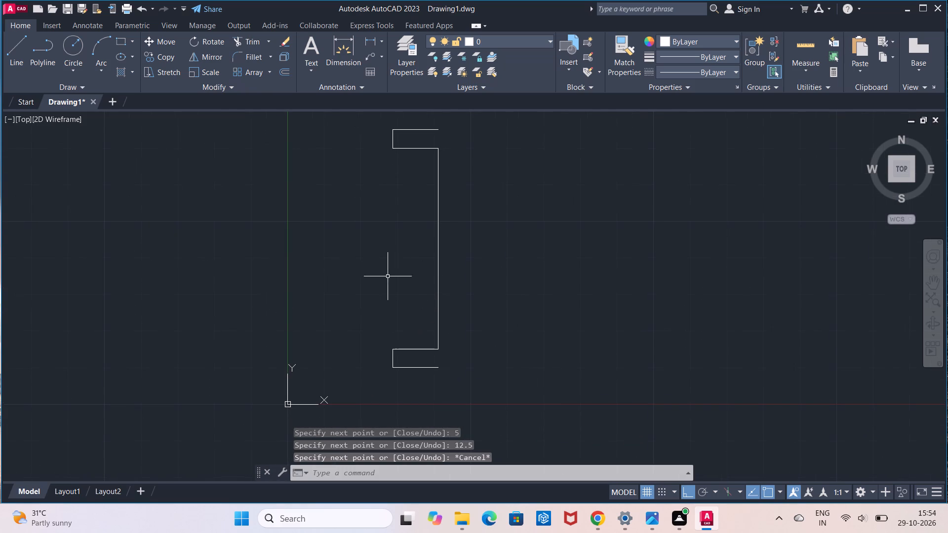
{"action": "left_click", "coordinate": [371, 42]}
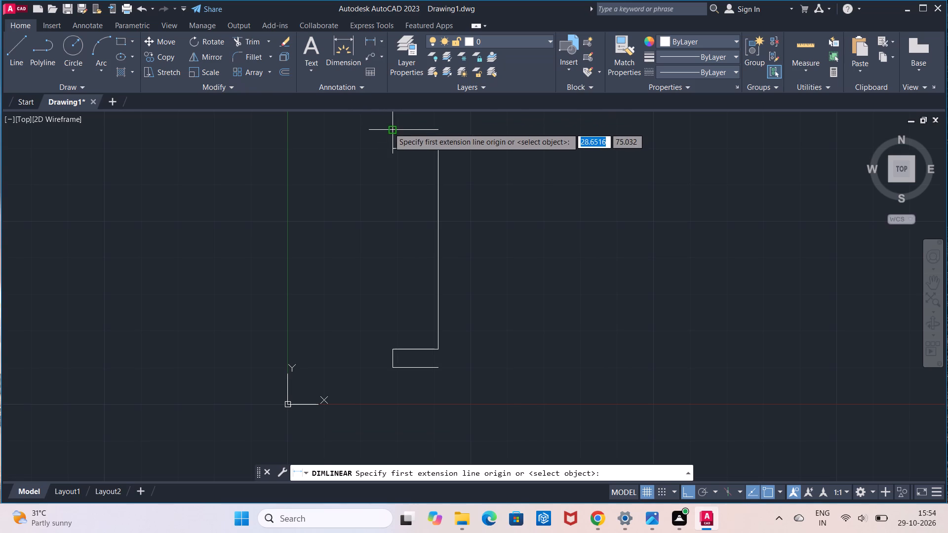
{"action": "left_click", "coordinate": [389, 128]}
{"action": "left_click", "coordinate": [391, 364]}
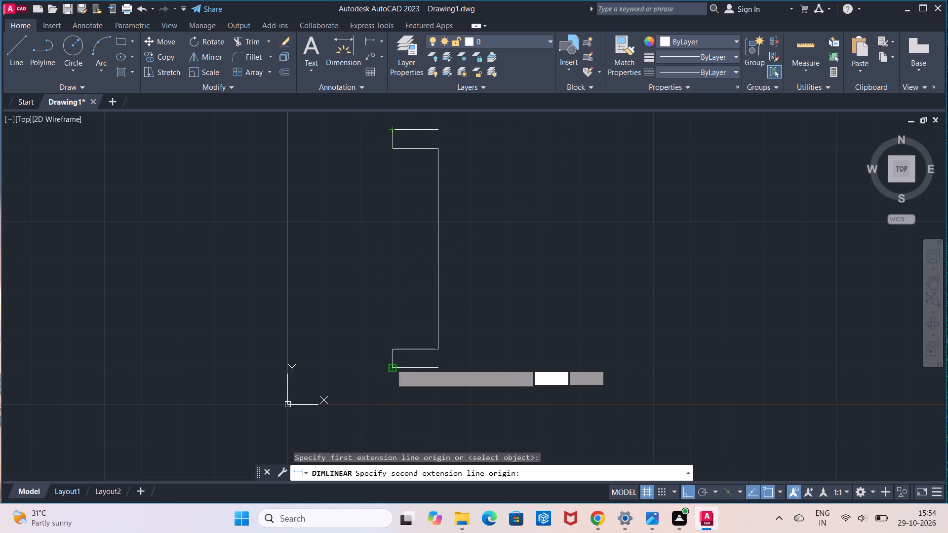
{"action": "key", "text": "Escape"}
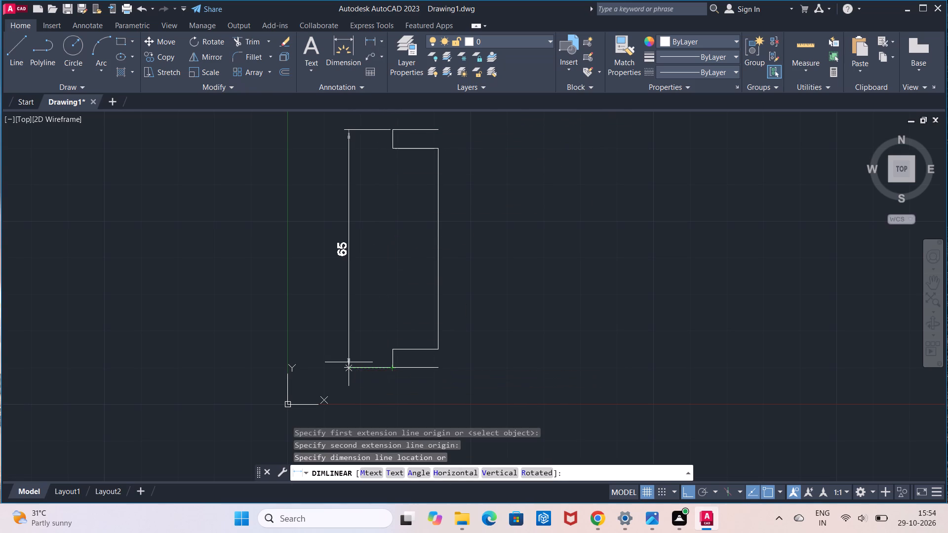
Check the length of the profile's long inner vertical edge with a temporary linear dimension.
{"action": "left_click", "coordinate": [372, 43]}
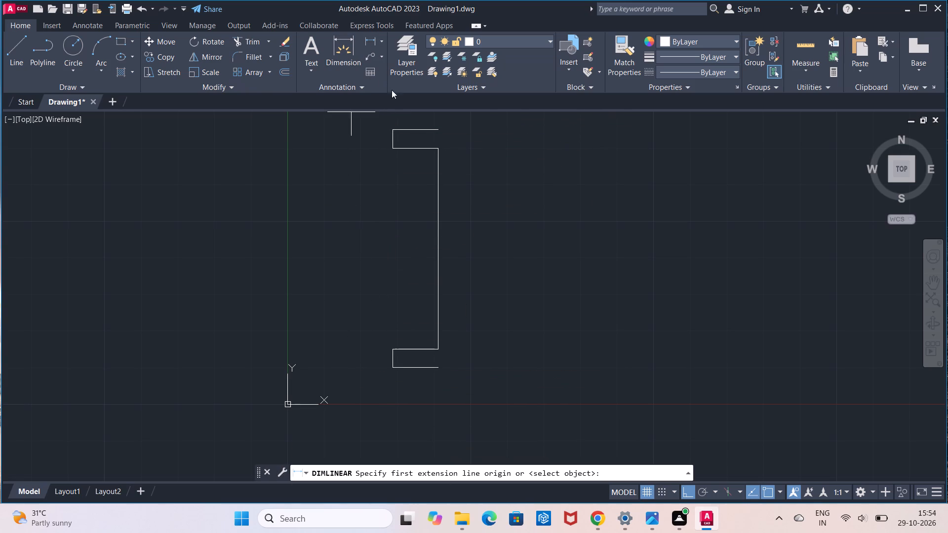
{"action": "left_click", "coordinate": [438, 148]}
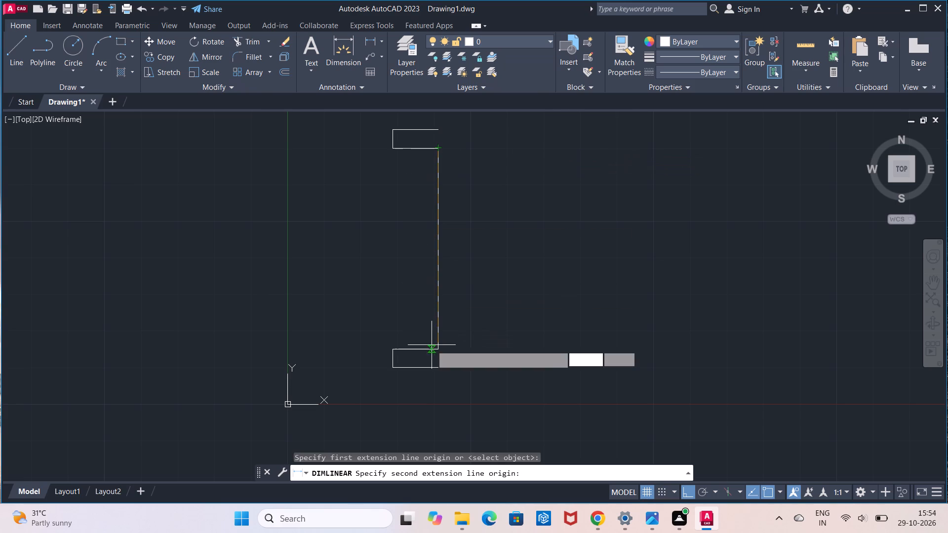
{"action": "left_click", "coordinate": [438, 348]}
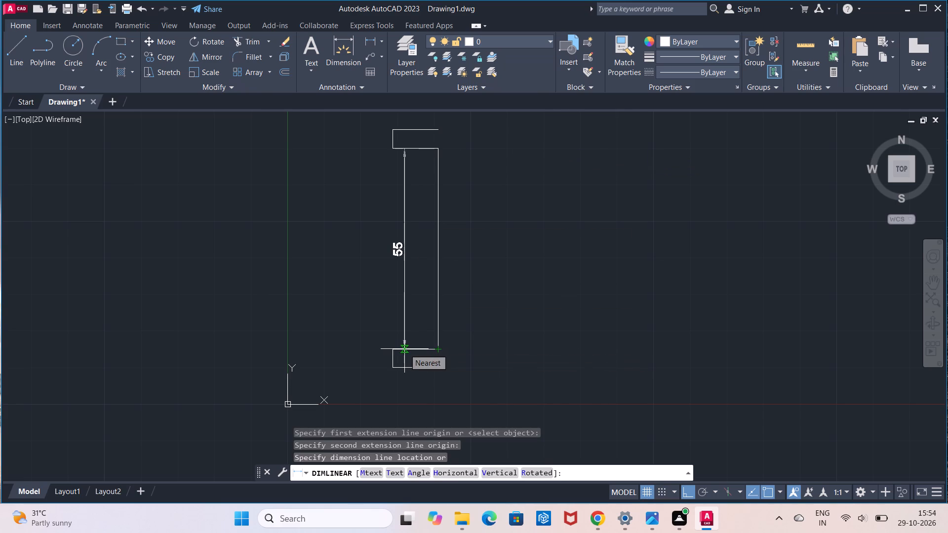
{"action": "key", "text": "Escape"}
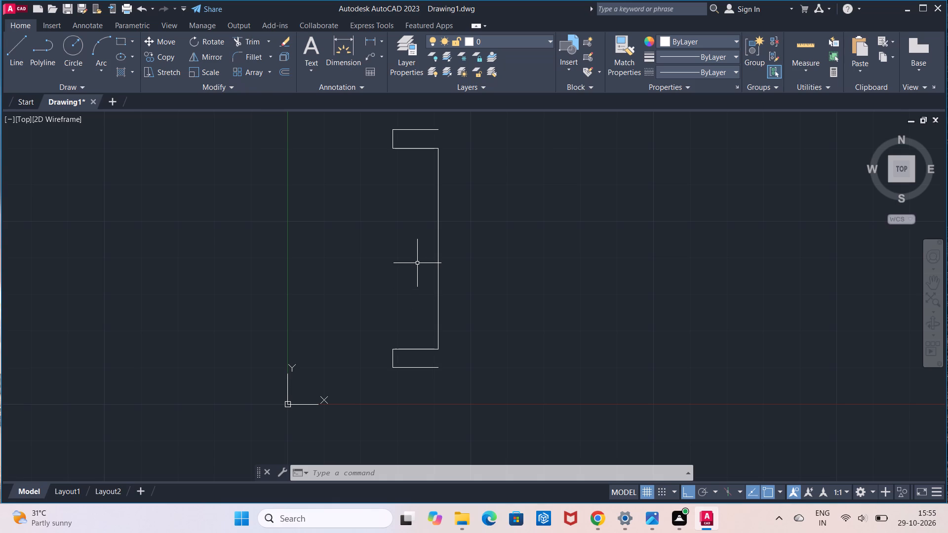
Load the CENTER2 linetype from acadiso.lin into the drawing.
{"action": "left_click", "coordinate": [699, 71]}
{"action": "left_click", "coordinate": [695, 90]}
{"action": "left_click", "coordinate": [695, 74]}
{"action": "left_click", "coordinate": [697, 126]}
{"action": "left_click", "coordinate": [574, 159]}
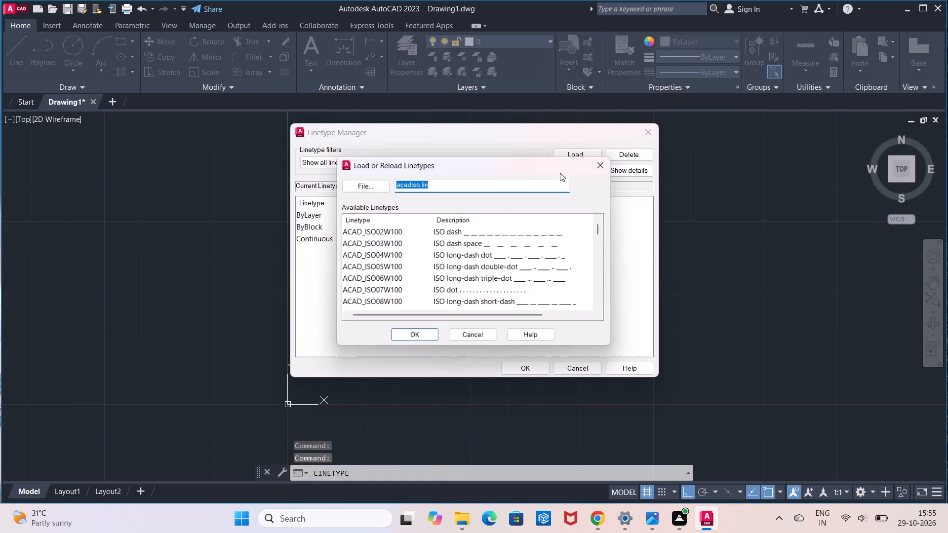
{"action": "scroll", "coordinate": [429, 256], "scroll_direction": "down", "scroll_amount": 5}
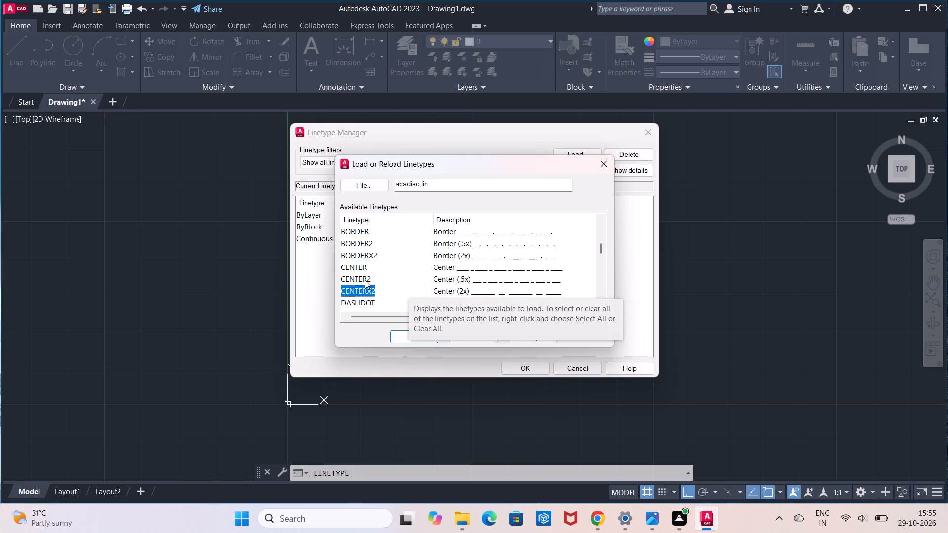
{"action": "left_click", "coordinate": [360, 280]}
{"action": "left_click", "coordinate": [404, 341]}
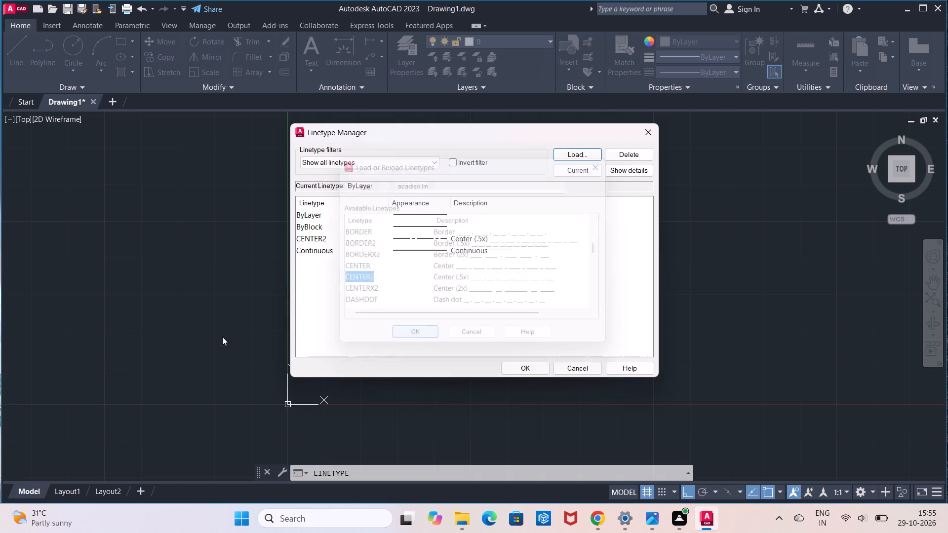
{"action": "left_click", "coordinate": [530, 365]}
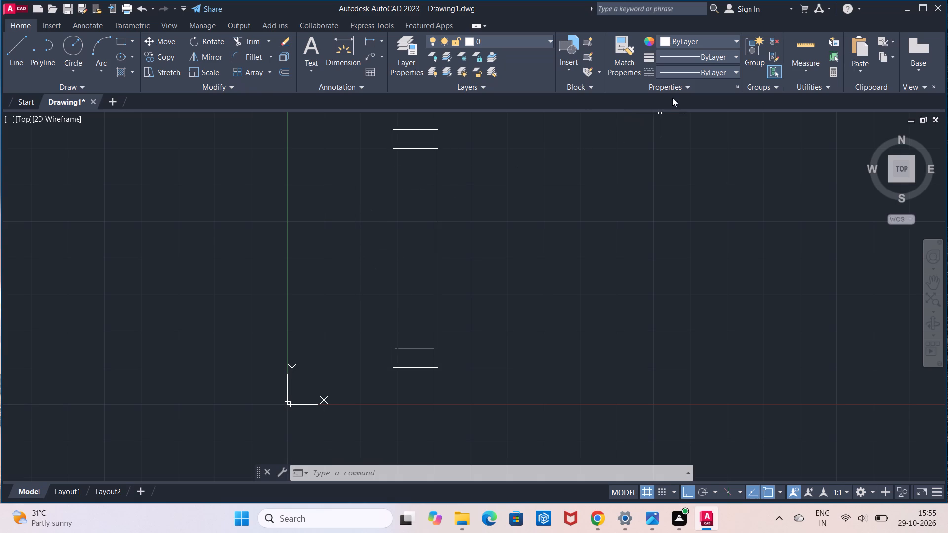
Make CENTER2 the current linetype and draw a 105 horizontal centre line rightward from the midpoint of the long vertical edge.
{"action": "left_click", "coordinate": [682, 73]}
{"action": "left_click", "coordinate": [690, 113]}
{"action": "left_click", "coordinate": [23, 60]}
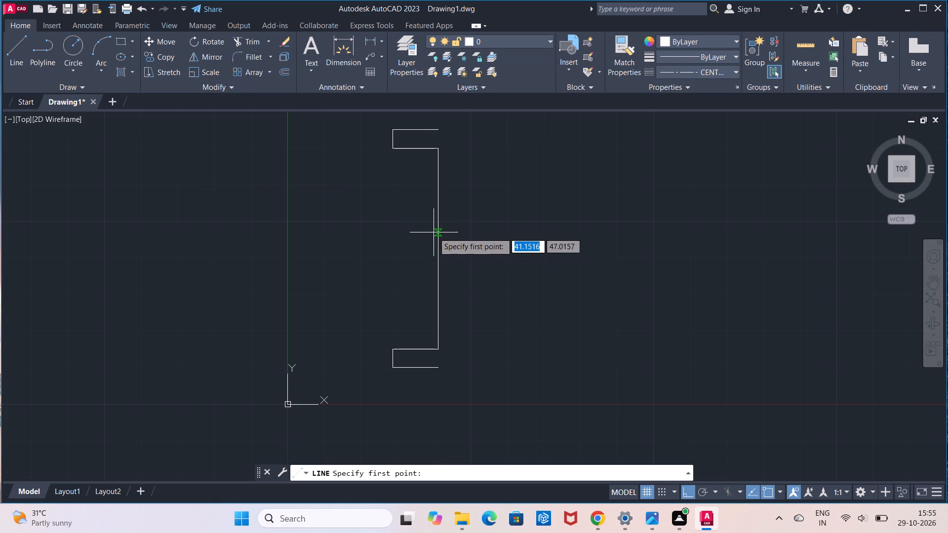
{"action": "left_click", "coordinate": [437, 248]}
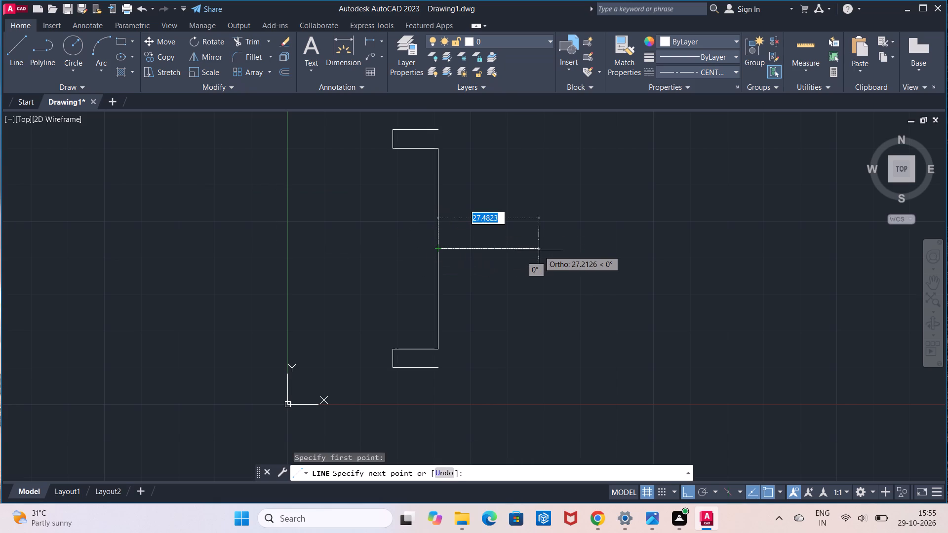
{"action": "key", "text": "1"}
{"action": "key", "text": "0"}
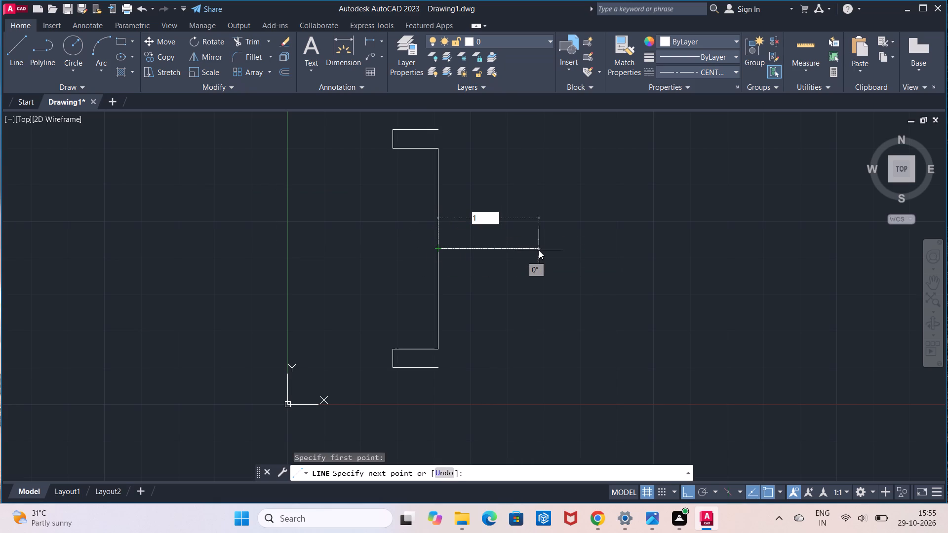
{"action": "key", "text": "5"}
{"action": "key", "text": "Return"}
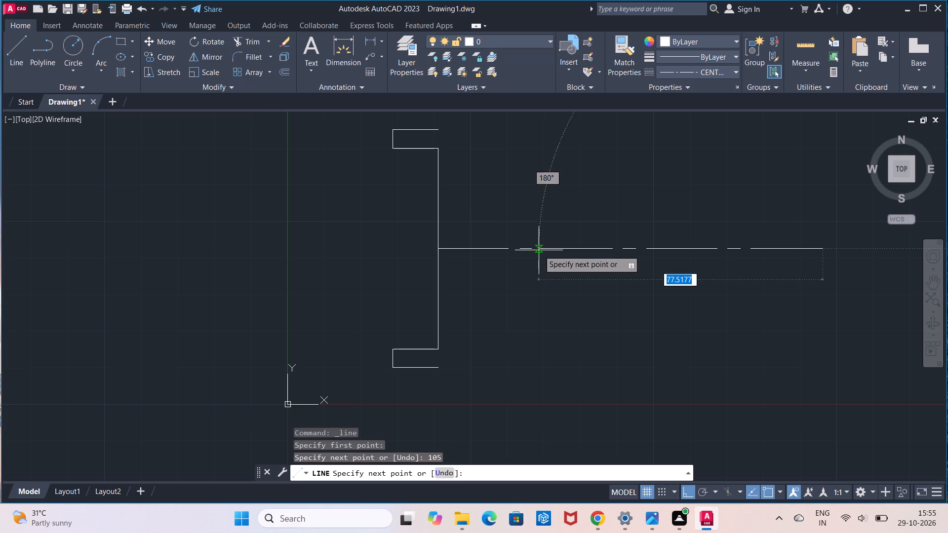
{"action": "key", "text": "Escape"}
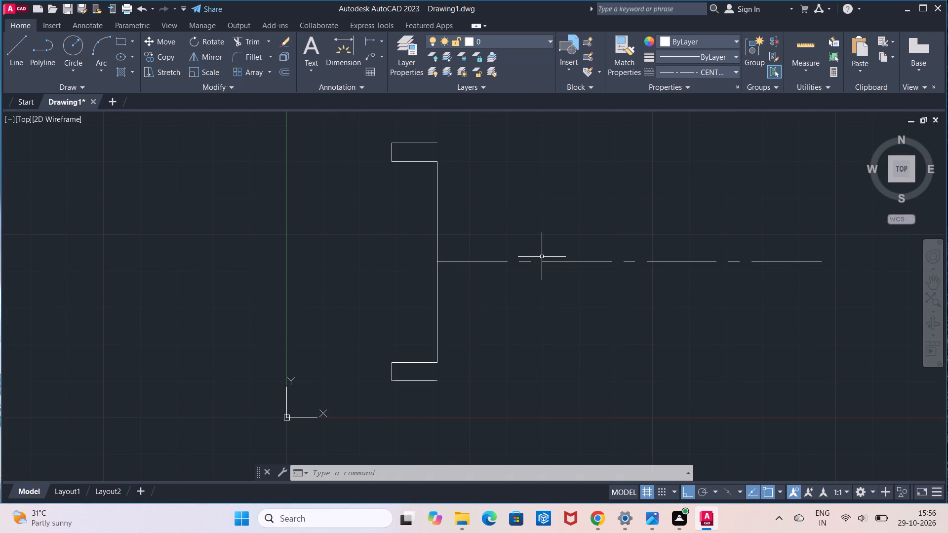
Set the current linetype back to ByLayer and extend the profile's upper edge with a 10 horizontal line to the right.
{"action": "scroll", "coordinate": [542, 251], "scroll_direction": "down", "scroll_amount": 1}
{"action": "middle_click_drag", "start_coordinate": [542, 251], "coordinate": [541, 251]}
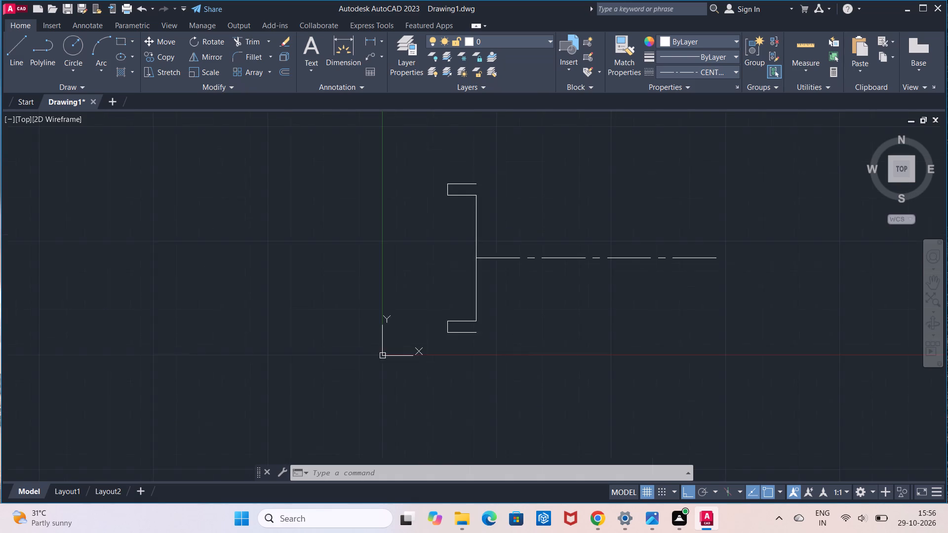
{"action": "middle_click_drag", "start_coordinate": [541, 251], "coordinate": [506, 306]}
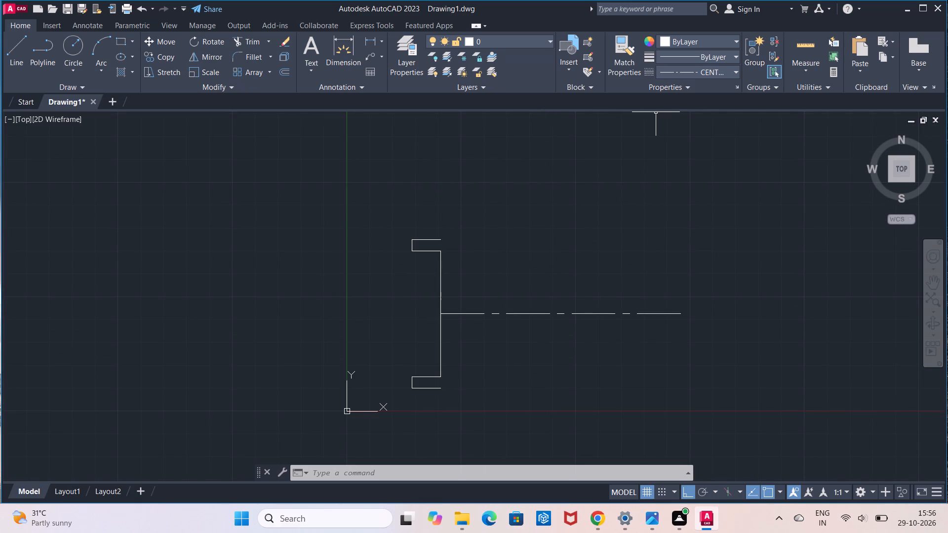
{"action": "left_click", "coordinate": [693, 74]}
{"action": "left_click", "coordinate": [694, 83]}
{"action": "left_click", "coordinate": [28, 50]}
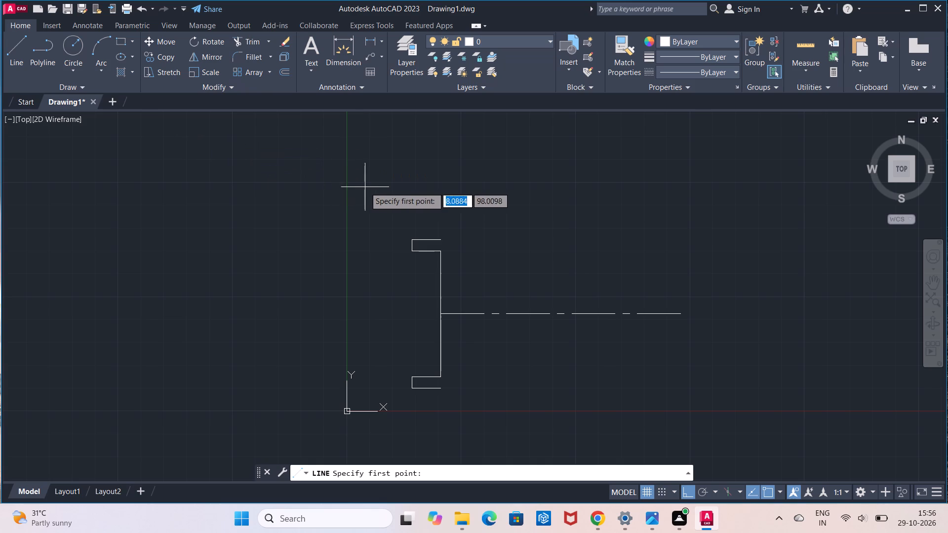
{"action": "left_click", "coordinate": [437, 238]}
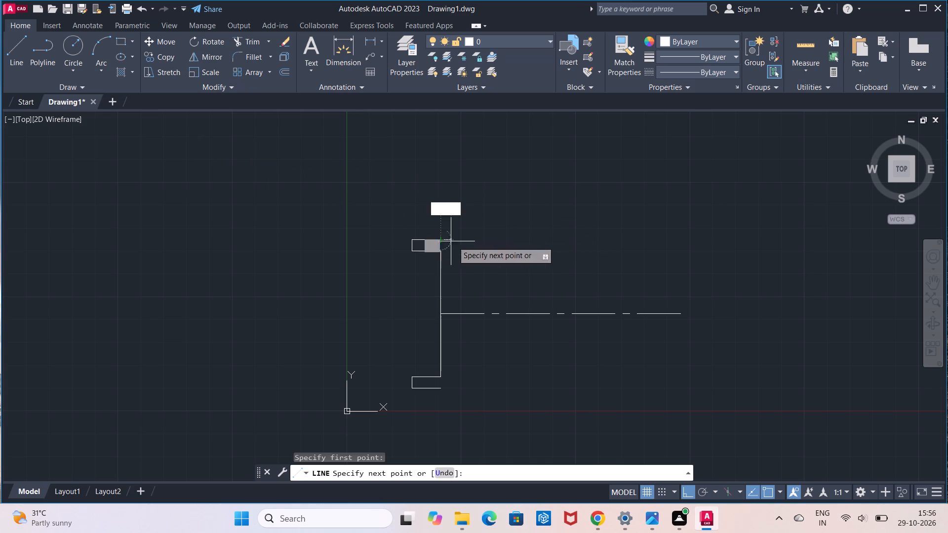
{"action": "key", "text": "1"}
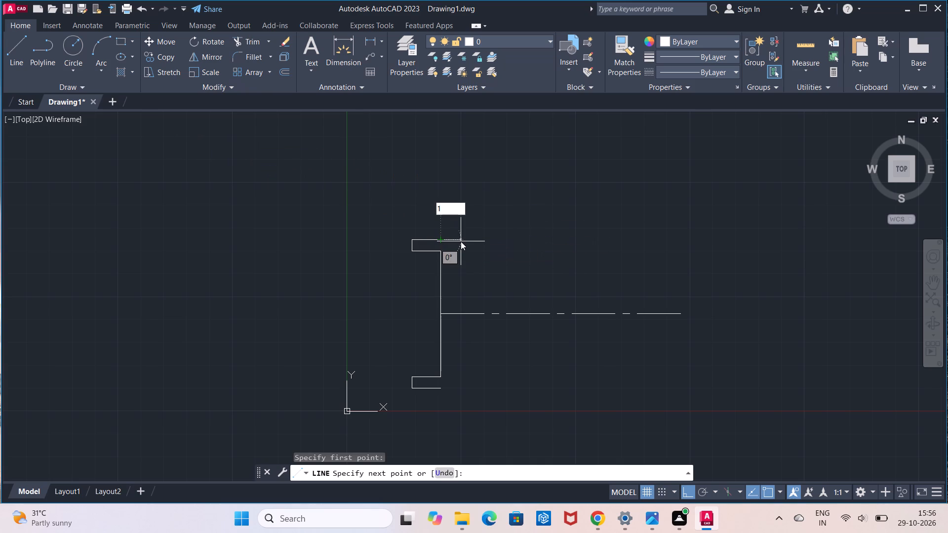
{"action": "key", "text": "0"}
{"action": "key", "text": "Return"}
{"action": "key", "text": "Escape"}
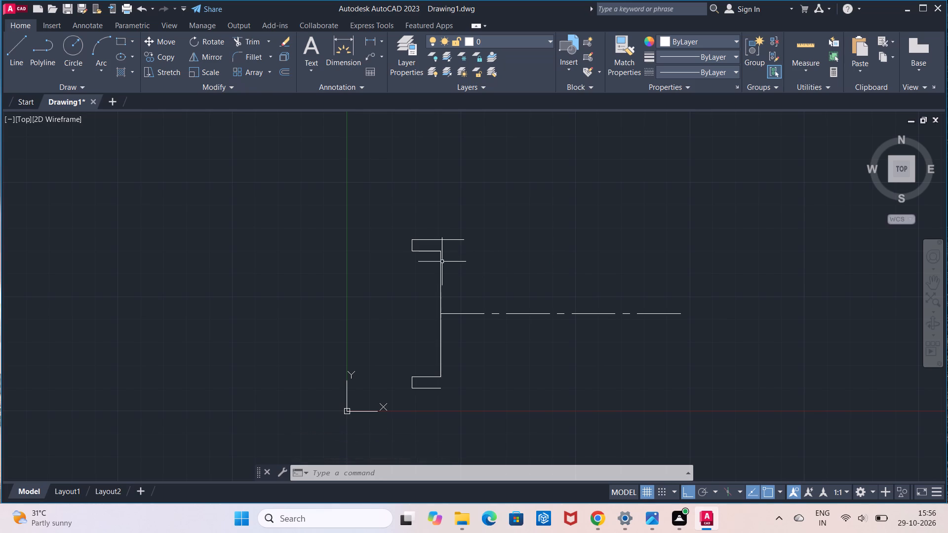
Draw a 10 horizontal line to the right from the right end of the profile's lower edge.
{"action": "middle_click_drag", "start_coordinate": [452, 264], "coordinate": [466, 224]}
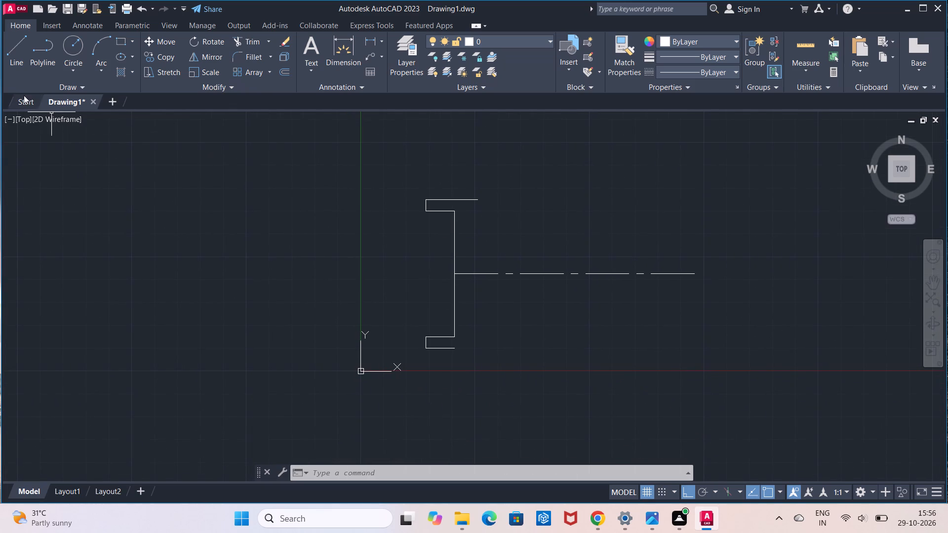
{"action": "left_click", "coordinate": [15, 70]}
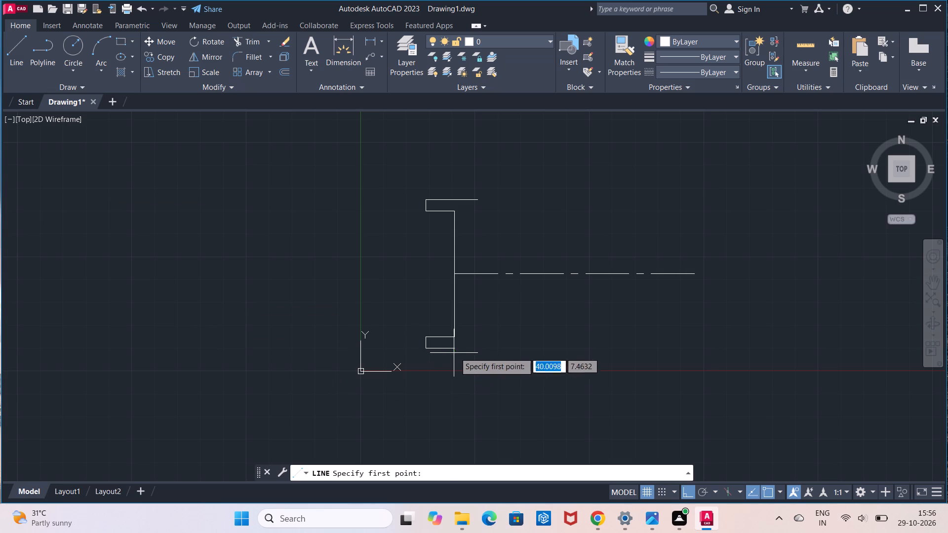
{"action": "left_click", "coordinate": [456, 351]}
{"action": "type", "text": "10"}
{"action": "key", "text": "Return"}
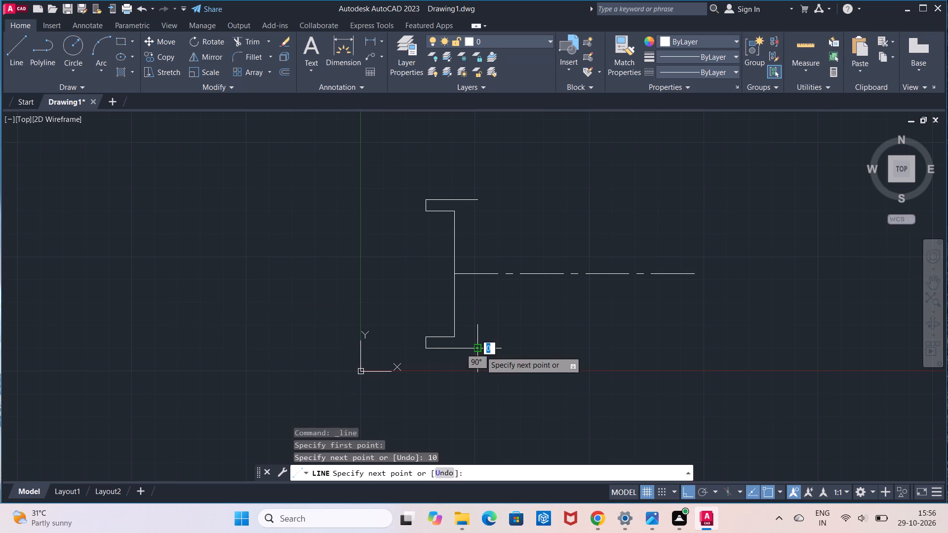
{"action": "key", "text": "Escape"}
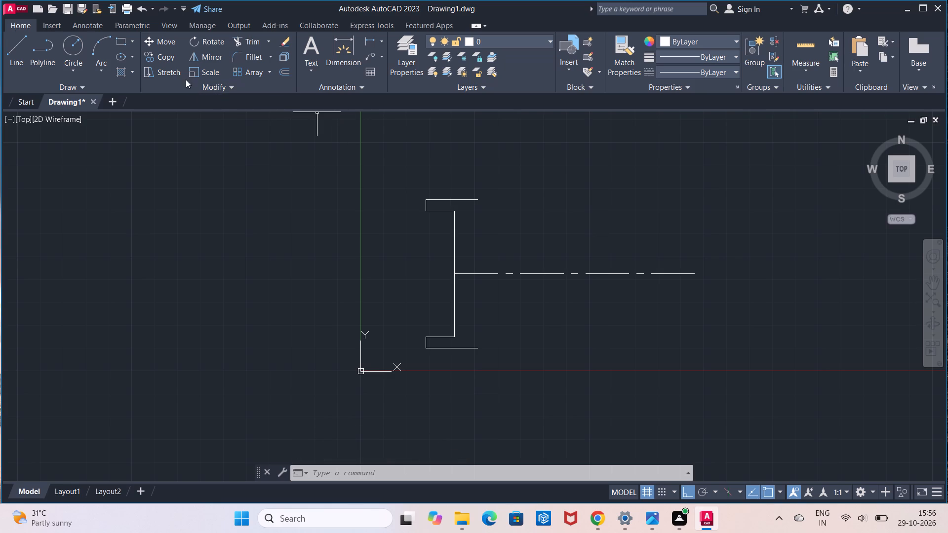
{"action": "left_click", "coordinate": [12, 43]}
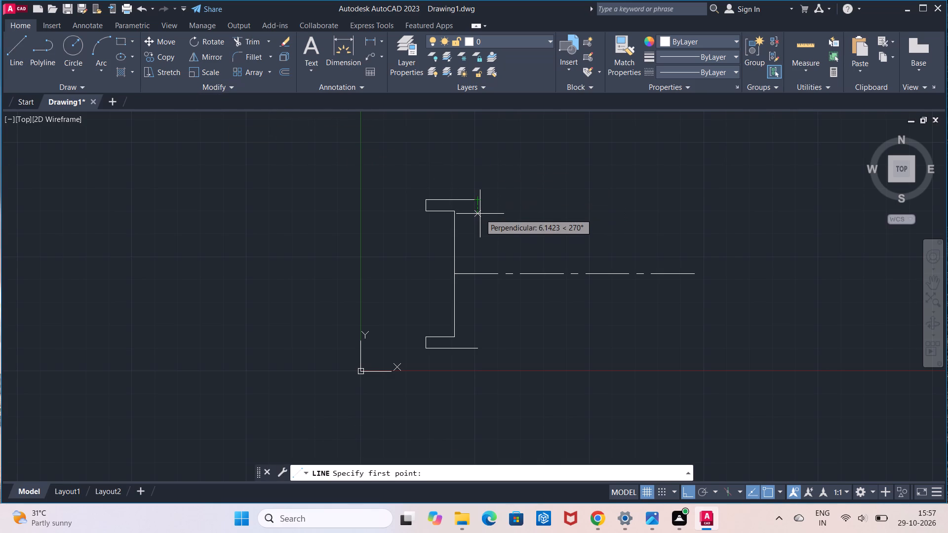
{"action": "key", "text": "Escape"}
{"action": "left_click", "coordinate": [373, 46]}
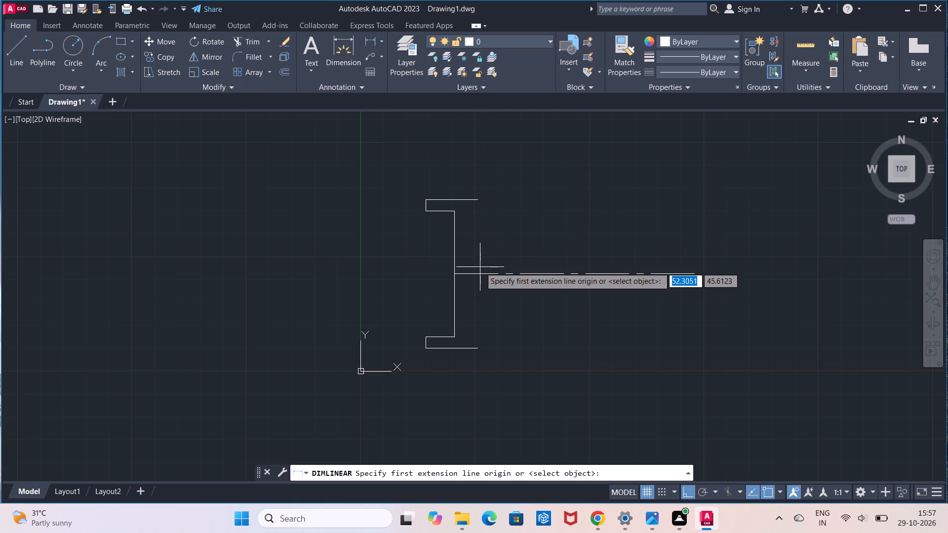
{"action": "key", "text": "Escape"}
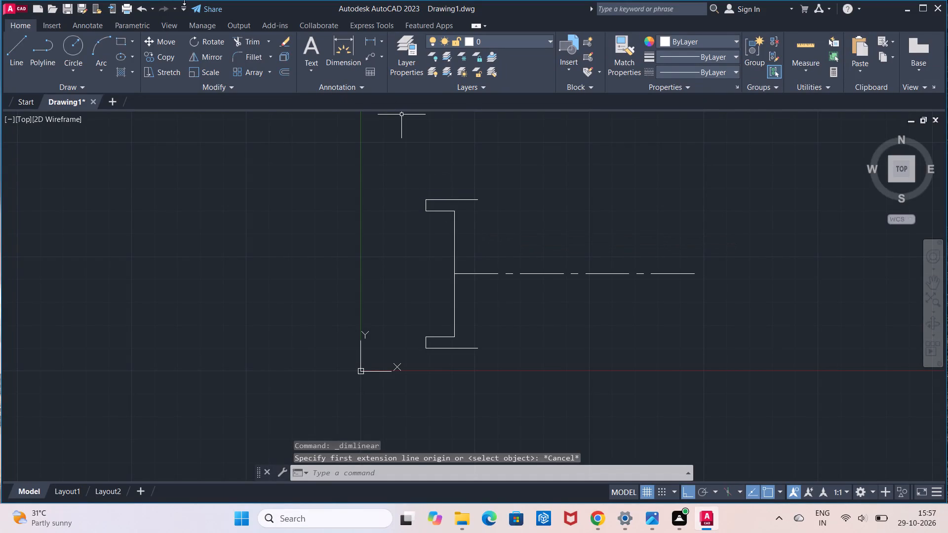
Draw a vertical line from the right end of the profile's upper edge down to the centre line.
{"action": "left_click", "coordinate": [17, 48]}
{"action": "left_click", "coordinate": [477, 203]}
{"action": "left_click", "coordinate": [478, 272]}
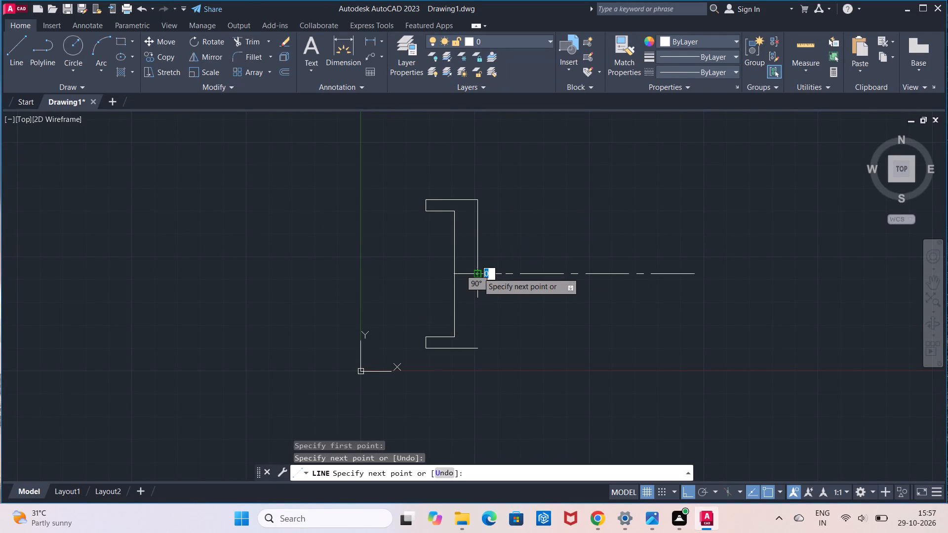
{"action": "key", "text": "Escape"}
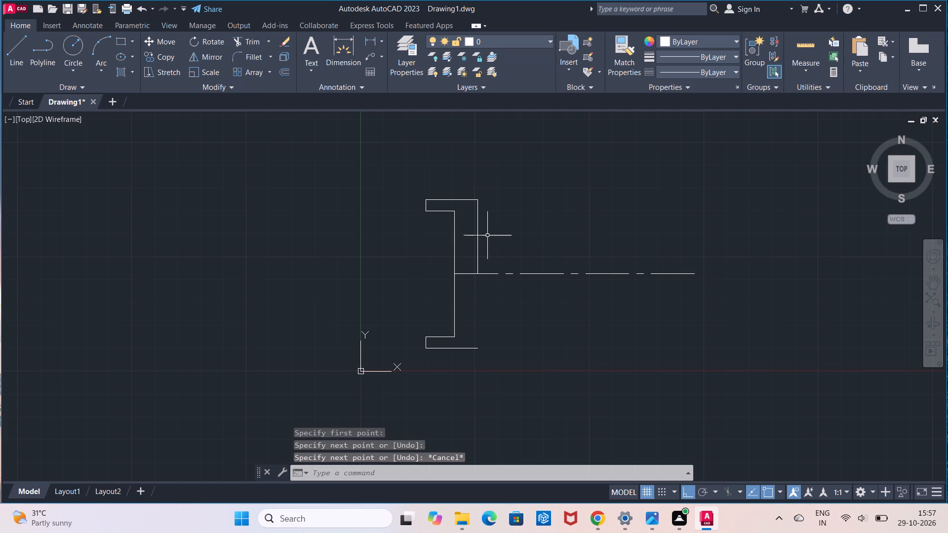
Measure the new vertical line's length between the upper edge and the centre line with a linear dimension.
{"action": "left_click", "coordinate": [371, 38]}
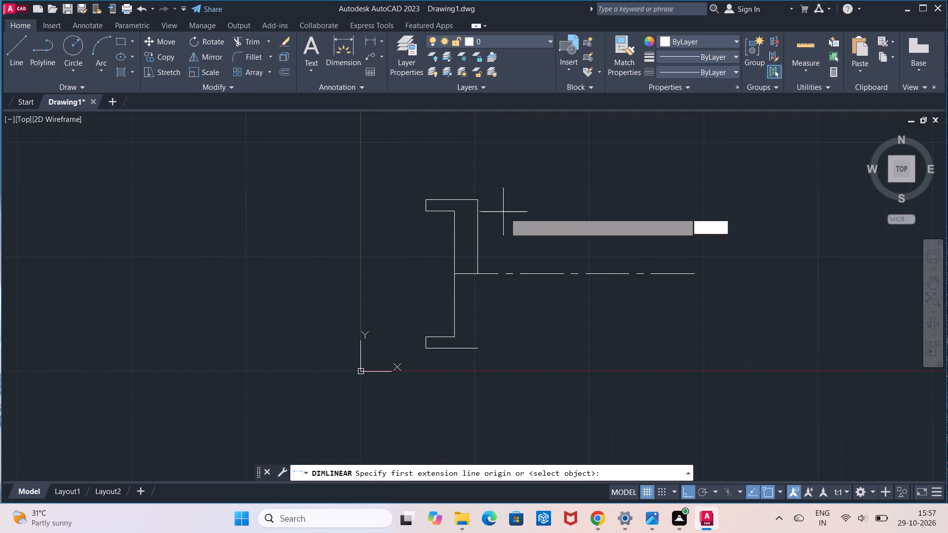
{"action": "left_click", "coordinate": [475, 201]}
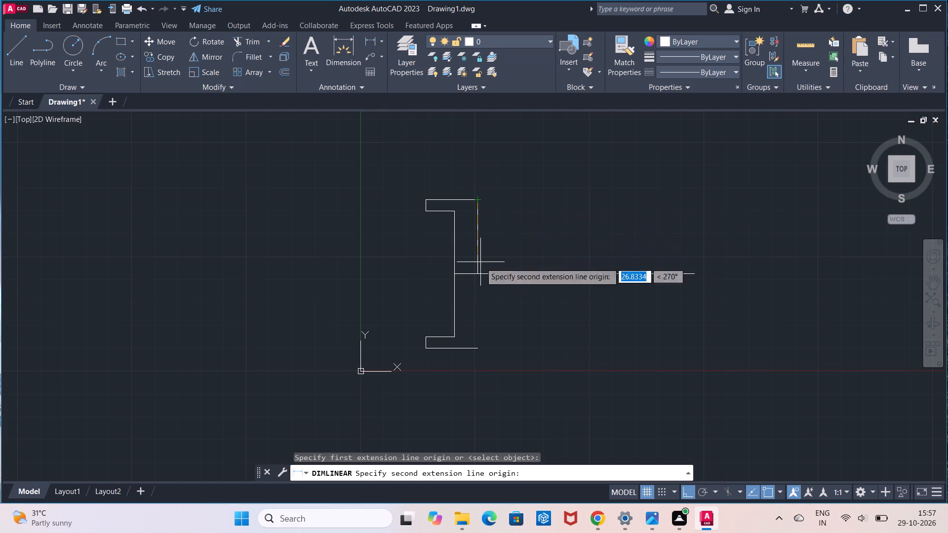
{"action": "left_click", "coordinate": [476, 279]}
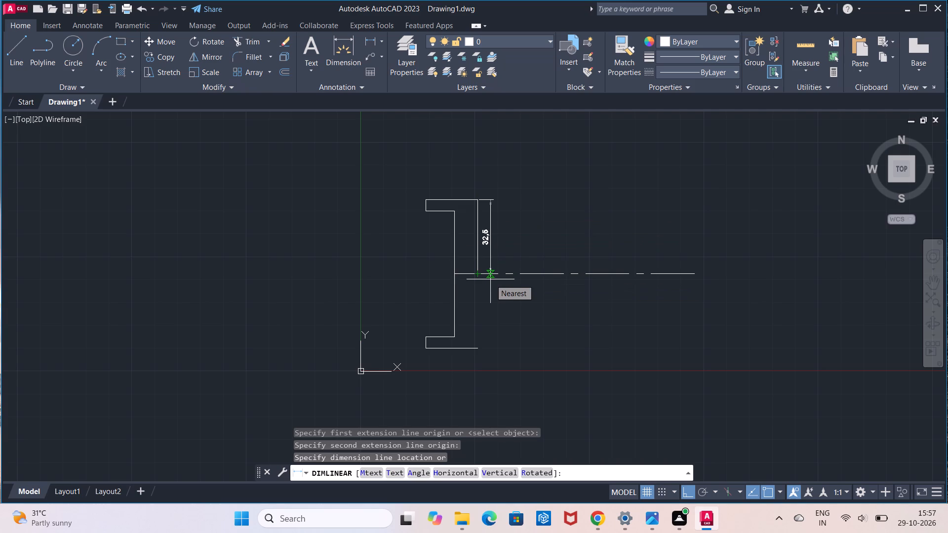
{"action": "key", "text": "Escape"}
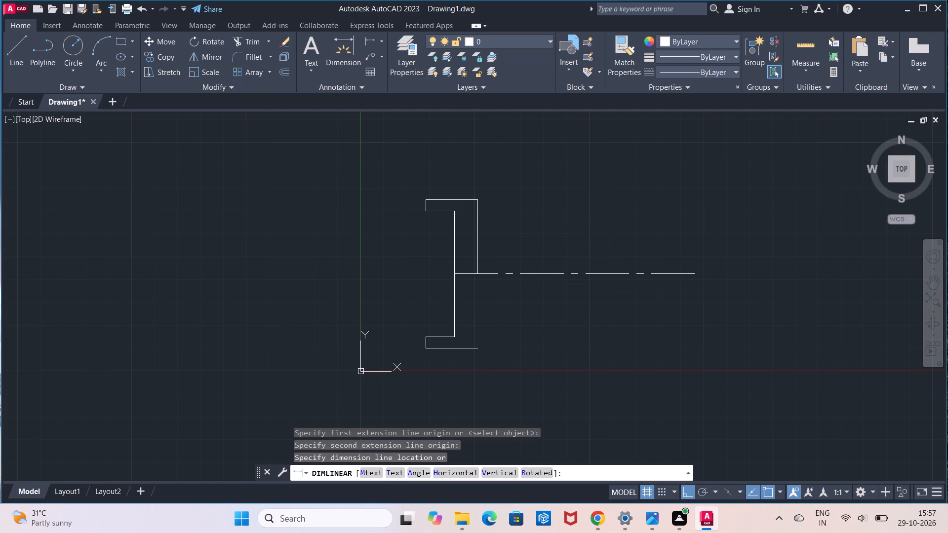
{"action": "scroll", "coordinate": [489, 256], "scroll_direction": "up", "scroll_amount": 1}
{"action": "scroll", "coordinate": [488, 255], "scroll_direction": "down", "scroll_amount": 1}
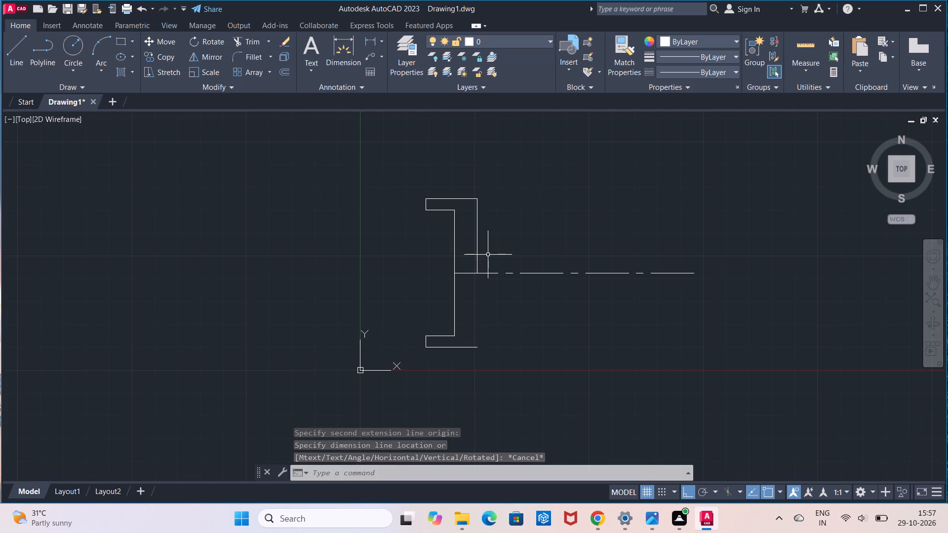
Draw an 8 vertical line upward from the right end of the profile's upper edge.
{"action": "left_click", "coordinate": [19, 54]}
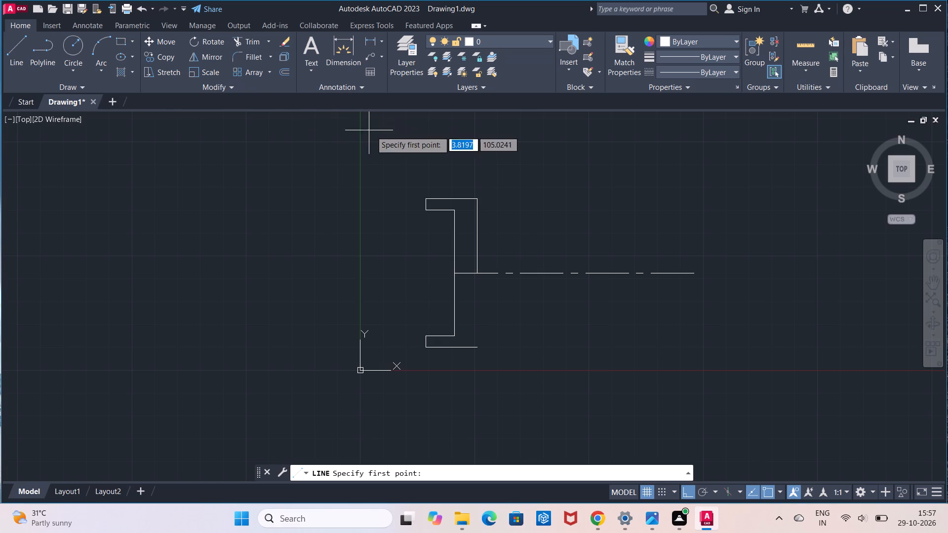
{"action": "left_click", "coordinate": [476, 196]}
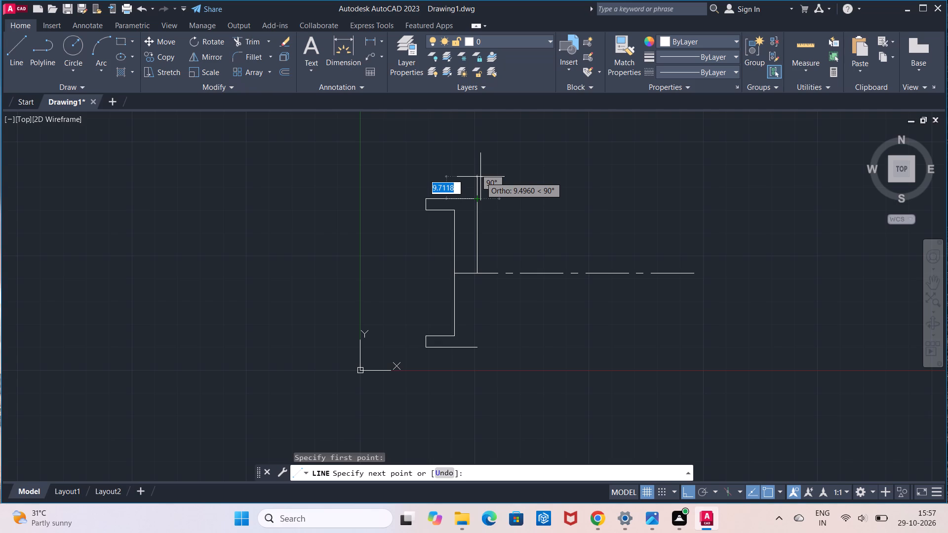
{"action": "key", "text": "8"}
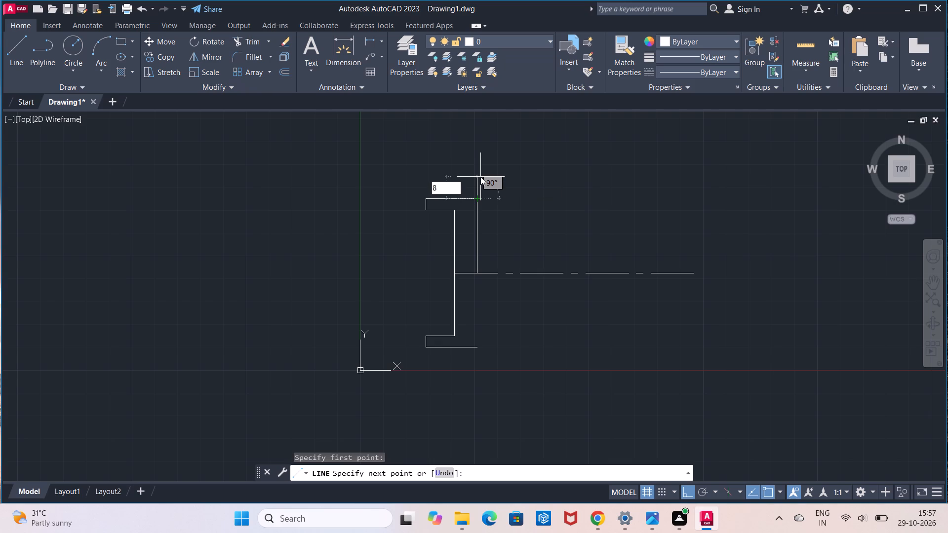
{"action": "key", "text": "Return"}
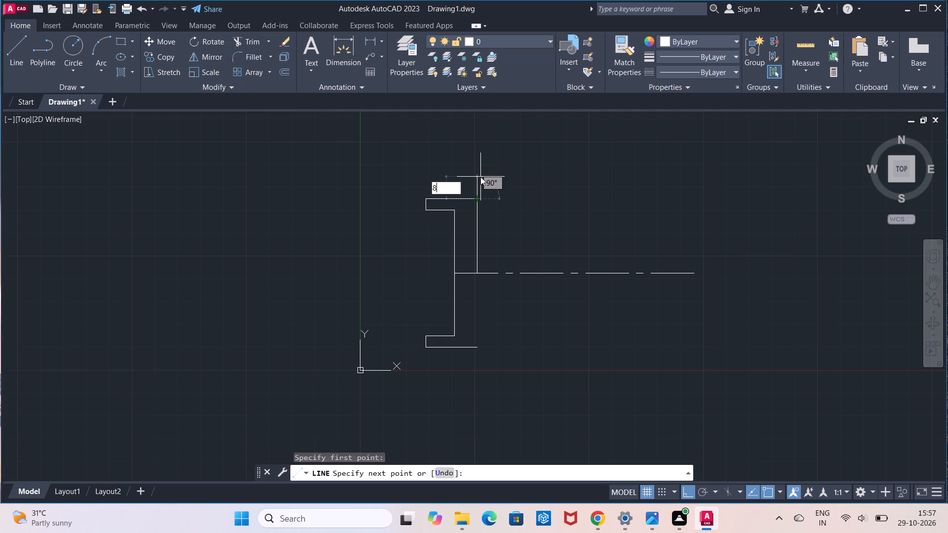
{"action": "key", "text": "Escape"}
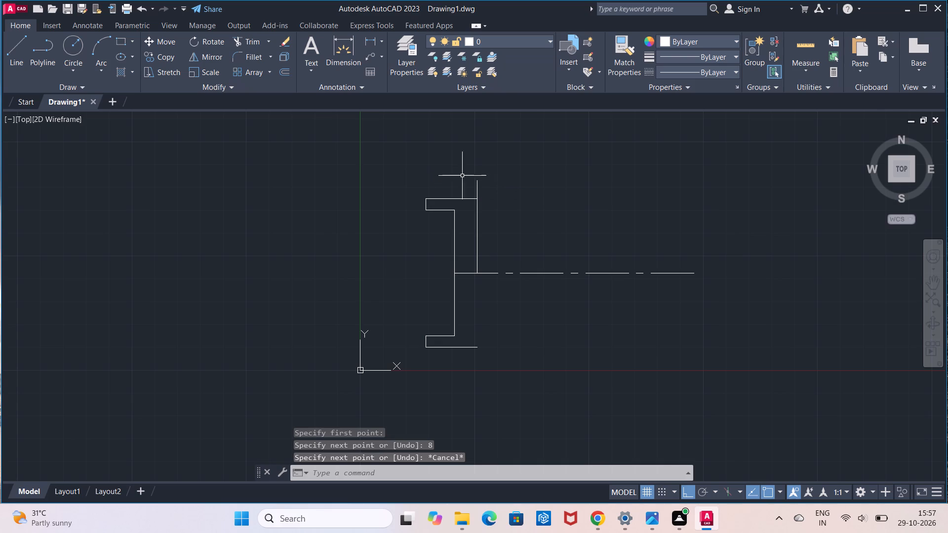
From the top of the 8 line, draw a 10 horizontal line to the right and a 40.5 vertical line down to the centre line.
{"action": "left_click", "coordinate": [9, 39]}
{"action": "left_click", "coordinate": [20, 61]}
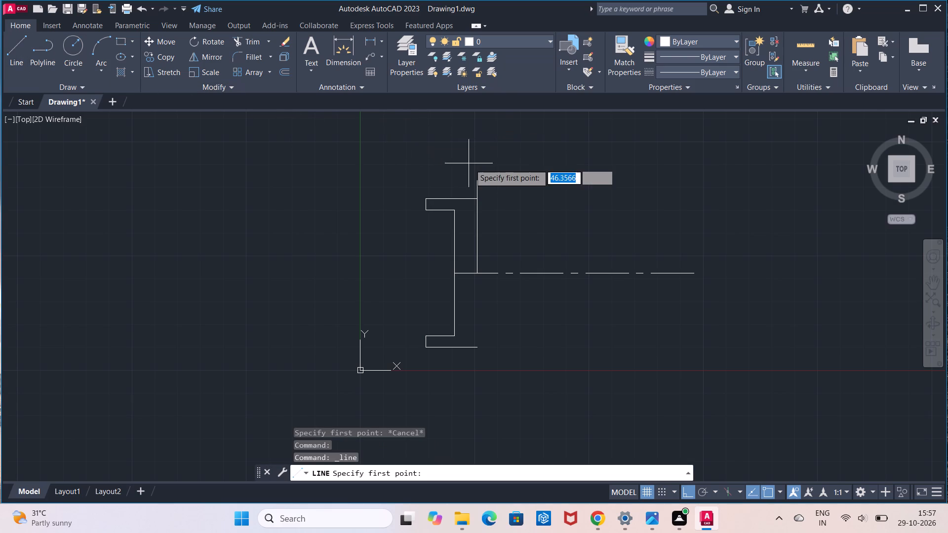
{"action": "left_click", "coordinate": [478, 181]}
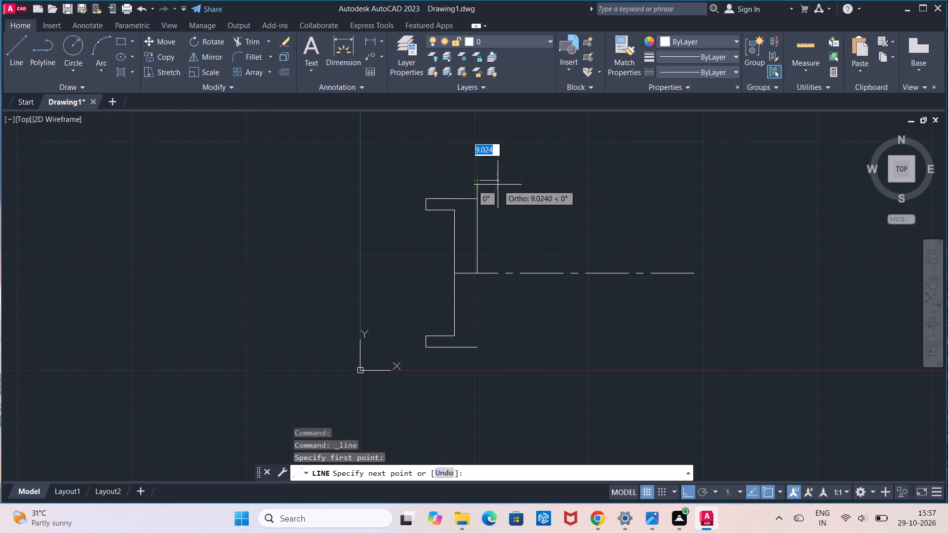
{"action": "key", "text": "1"}
{"action": "key", "text": "0"}
{"action": "key", "text": "Return"}
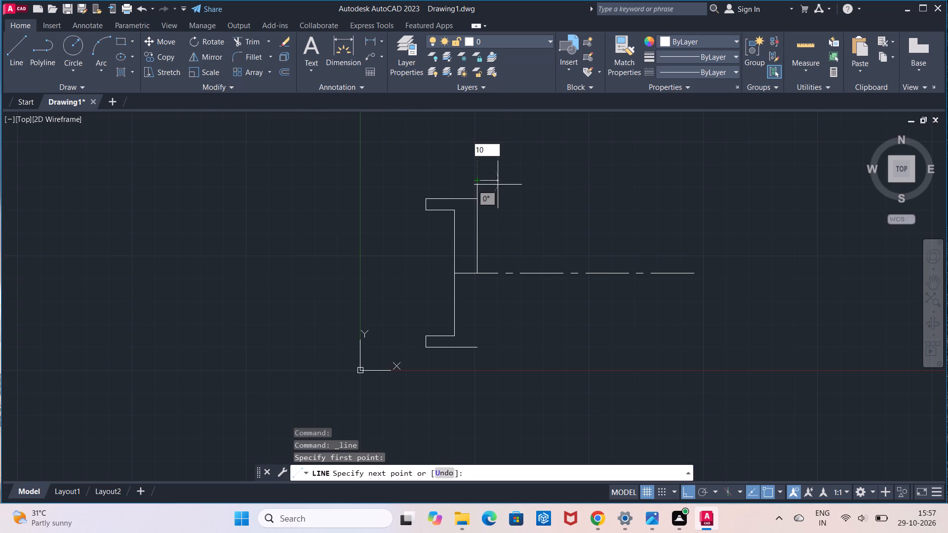
{"action": "type", "text": "40.5"}
{"action": "key", "text": "Return"}
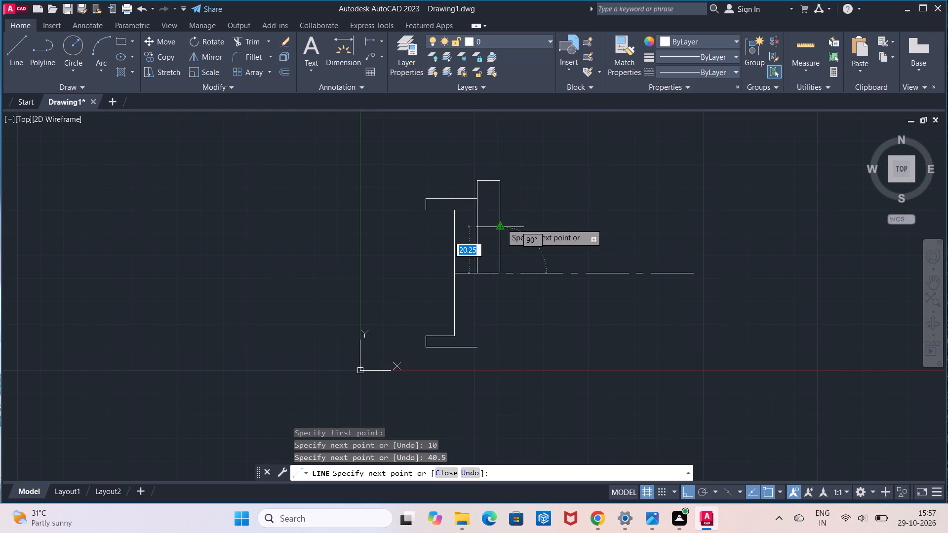
{"action": "key", "text": "Escape"}
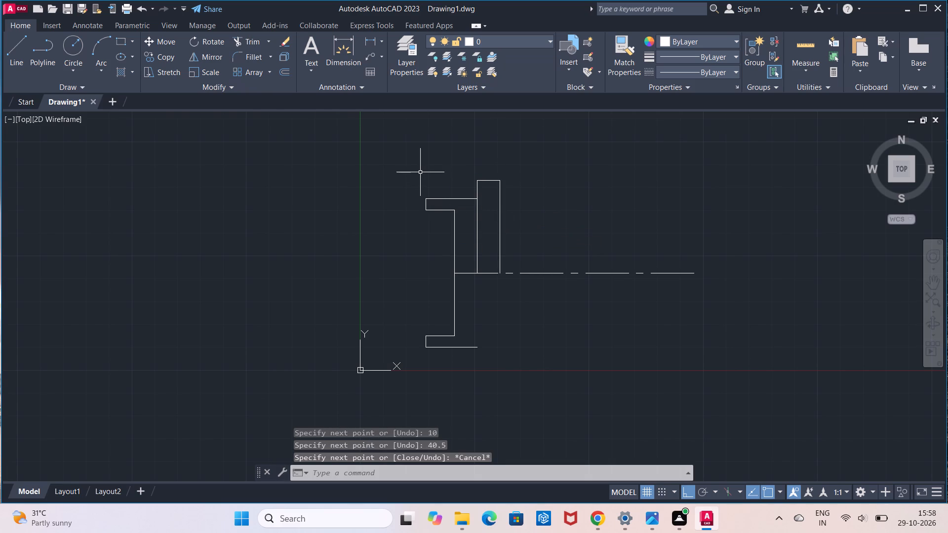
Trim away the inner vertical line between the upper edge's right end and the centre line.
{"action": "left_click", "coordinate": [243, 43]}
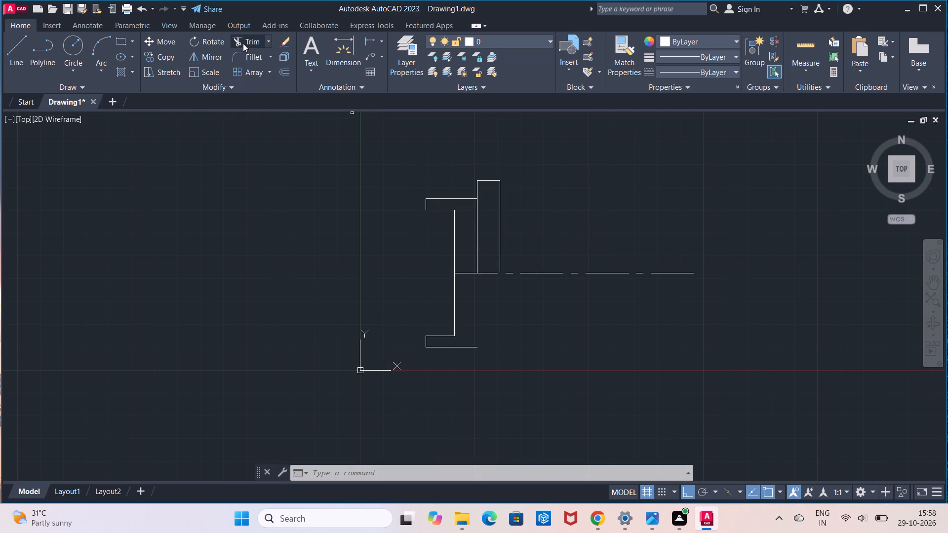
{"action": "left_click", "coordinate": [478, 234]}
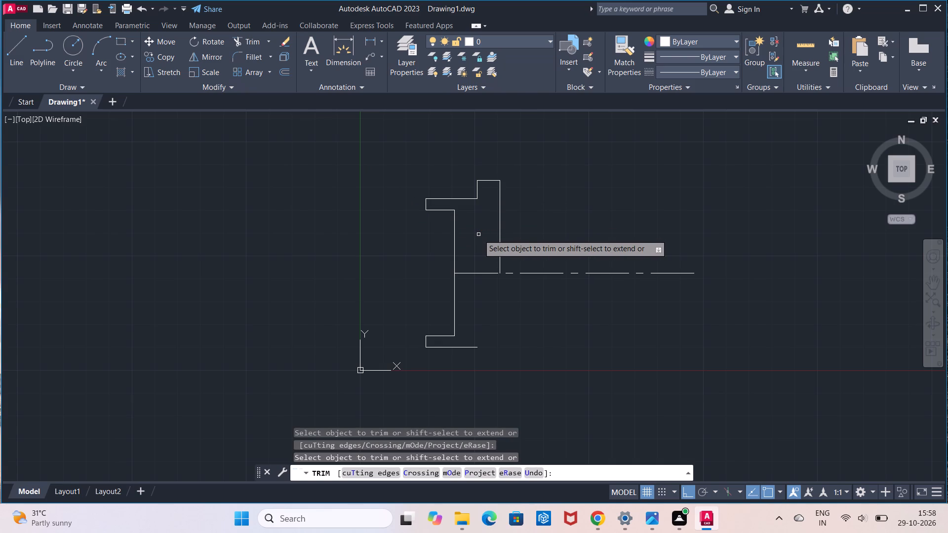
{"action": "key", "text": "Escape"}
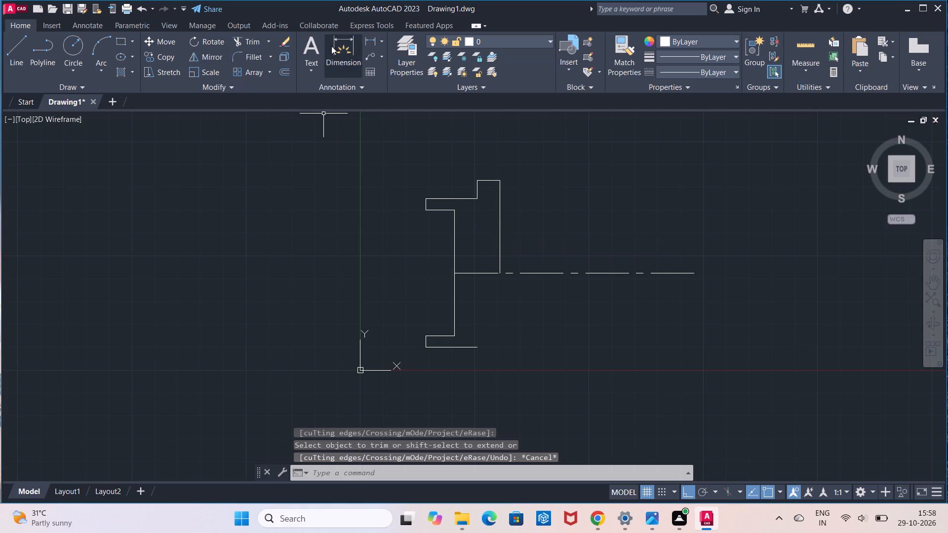
Measure the height of the raised step above the profile's upper edge with a linear dimension.
{"action": "left_click", "coordinate": [373, 38]}
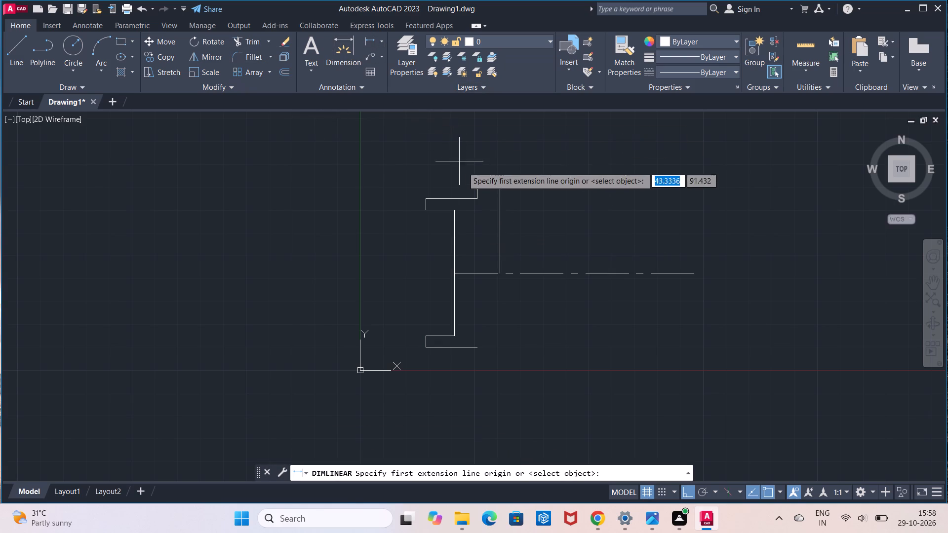
{"action": "left_click", "coordinate": [475, 178]}
{"action": "left_click", "coordinate": [478, 199]}
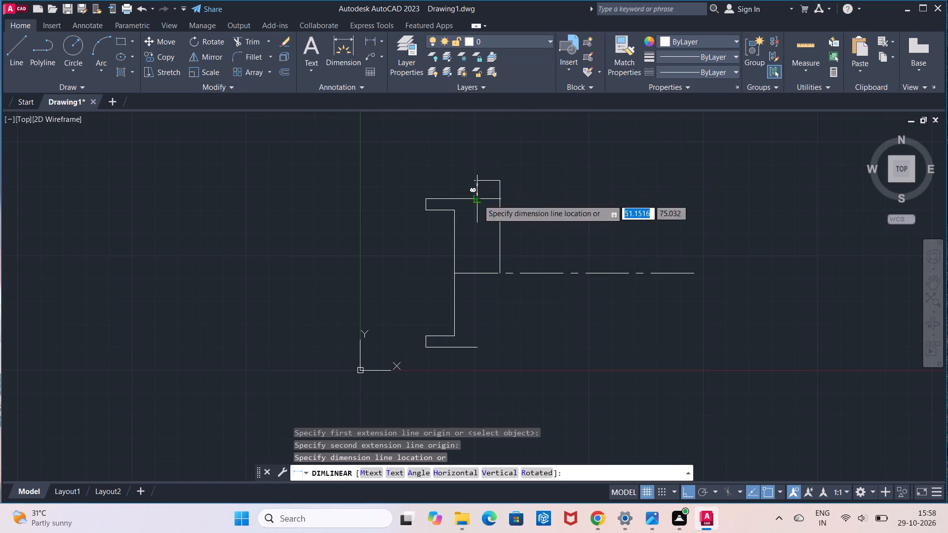
{"action": "scroll", "coordinate": [472, 205], "scroll_direction": "up", "scroll_amount": 2}
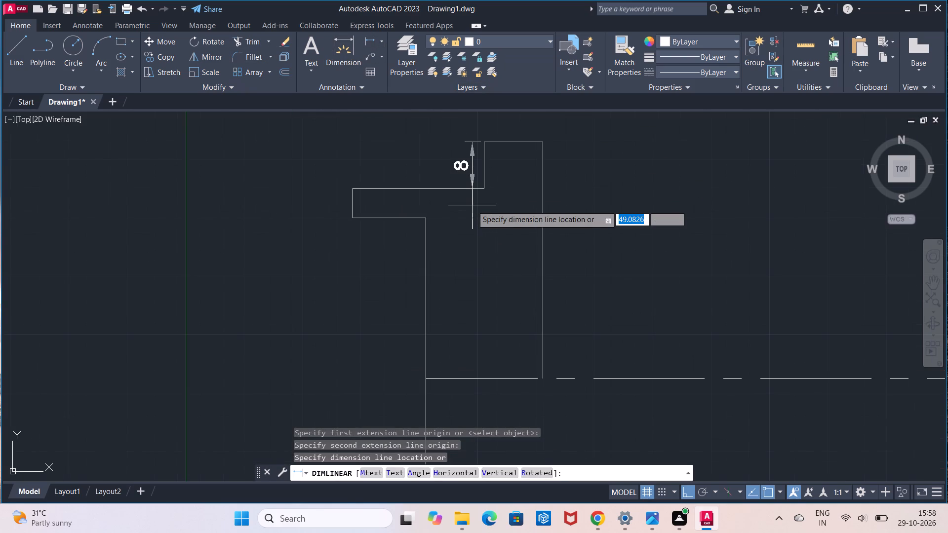
{"action": "key", "text": "Escape"}
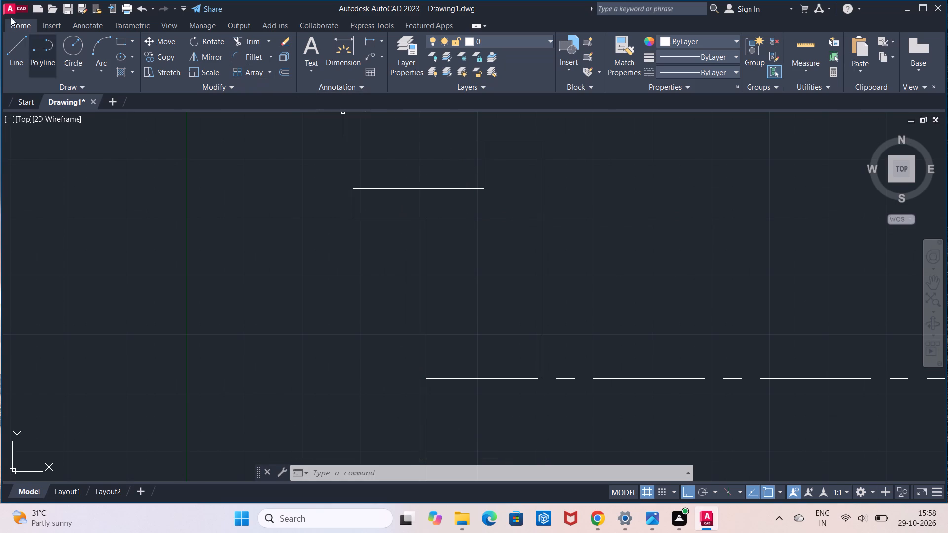
Draw a horizontal line from the raised step's lower inner corner across to the 40.5 vertical line.
{"action": "left_click", "coordinate": [16, 44]}
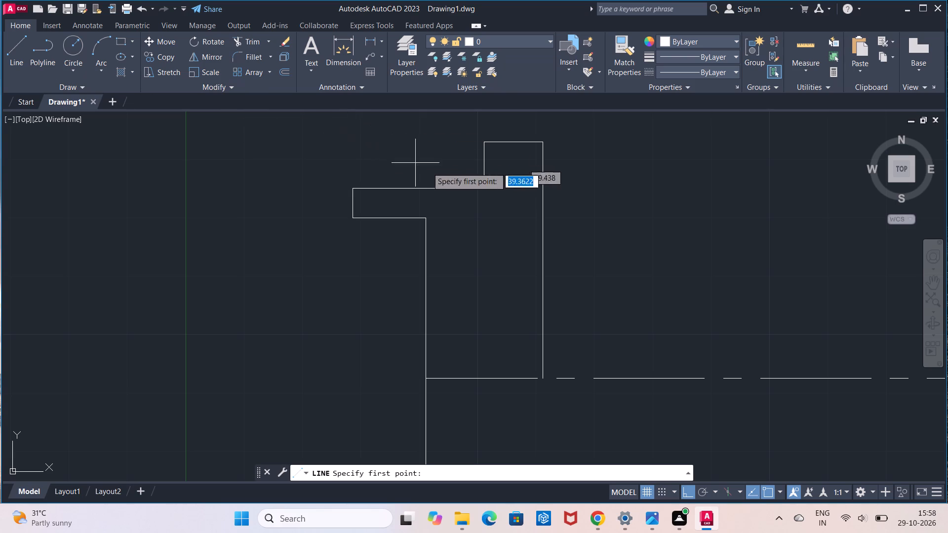
{"action": "left_click", "coordinate": [481, 185]}
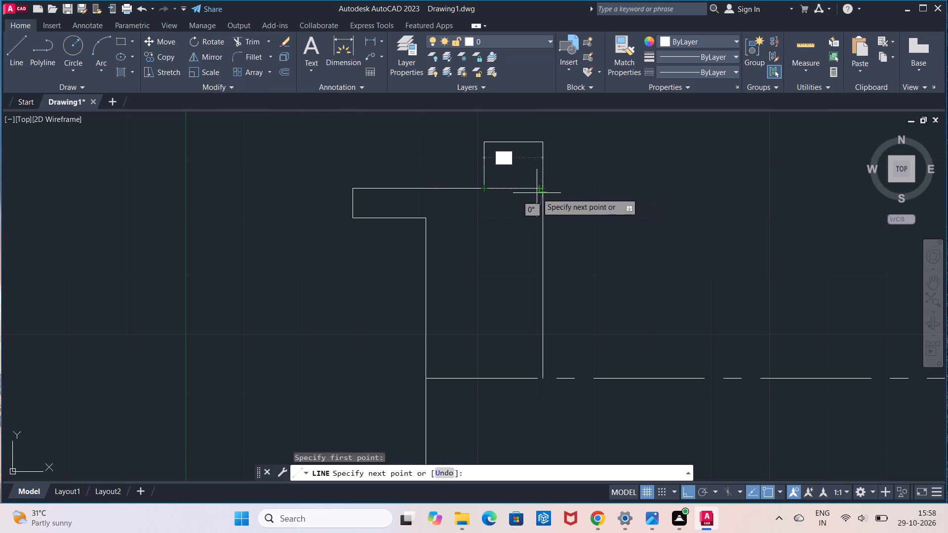
{"action": "left_click", "coordinate": [542, 194]}
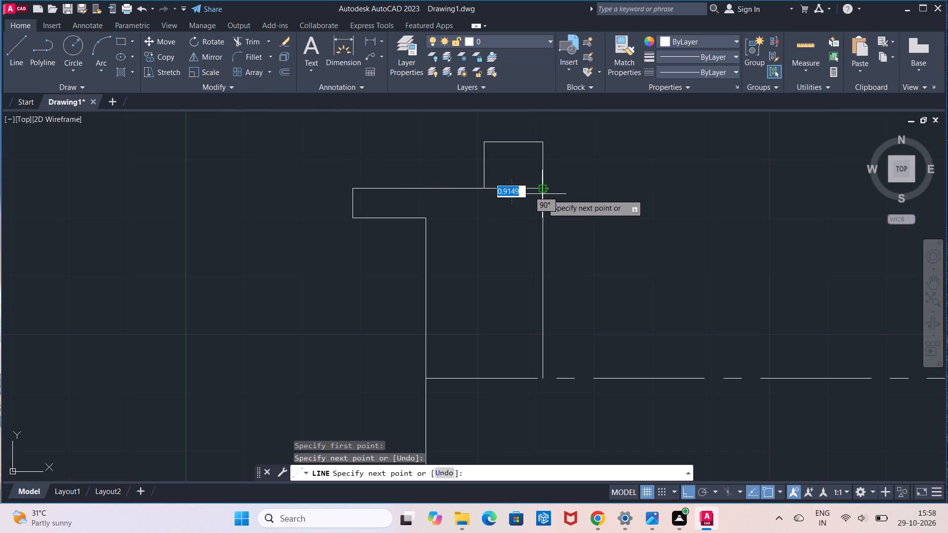
{"action": "key", "text": "Escape"}
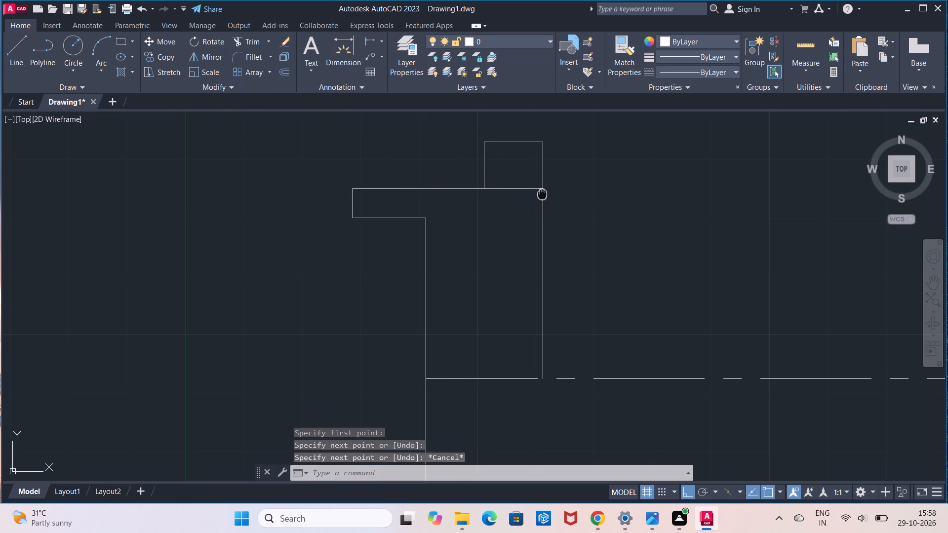
Draw a 15 horizontal line to the right from where the raised step's base line meets the 40.5 vertical line.
{"action": "middle_click_drag", "start_coordinate": [386, 263], "coordinate": [369, 263]}
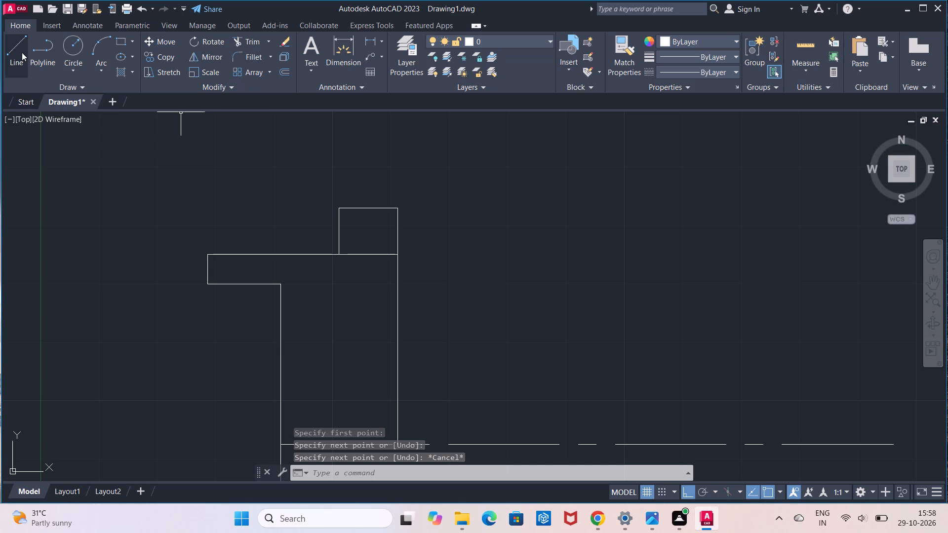
{"action": "left_click", "coordinate": [22, 52]}
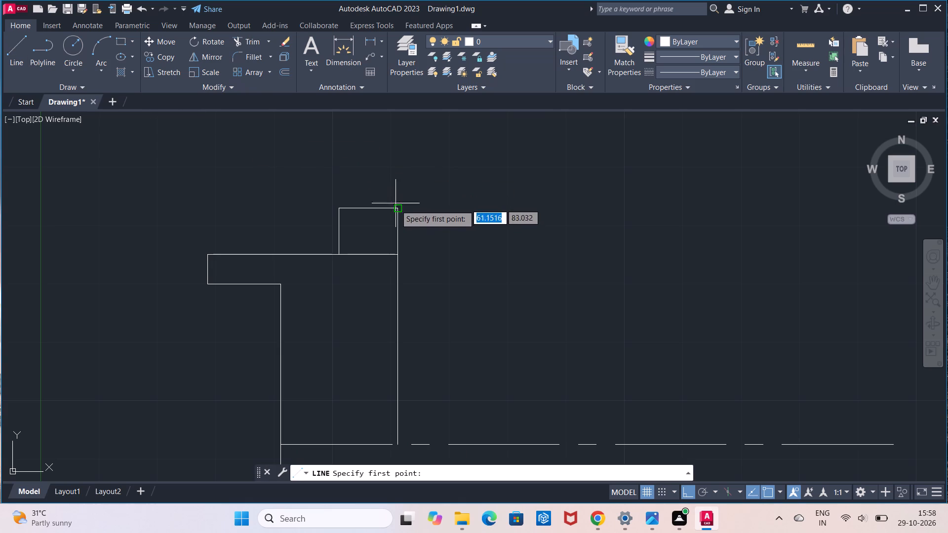
{"action": "left_click", "coordinate": [399, 254]}
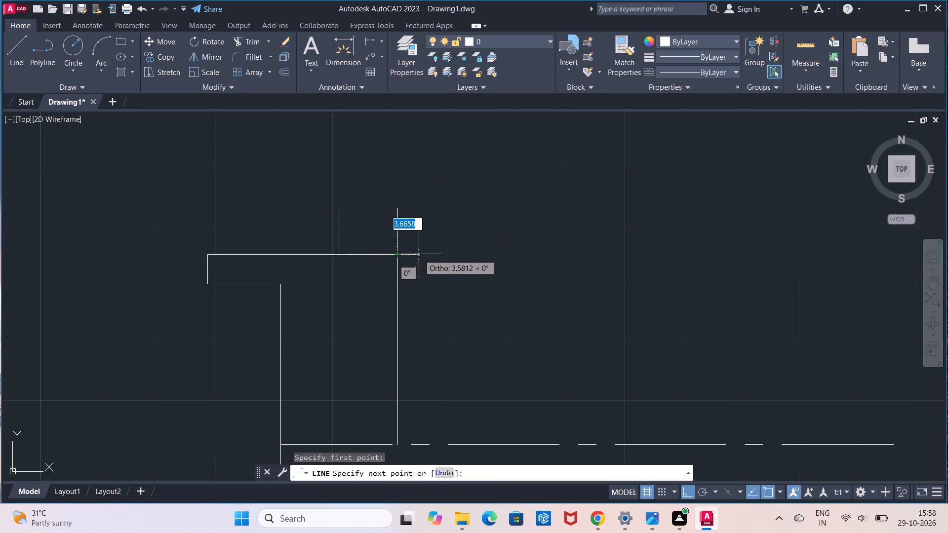
{"action": "key", "text": "1"}
{"action": "key", "text": "5"}
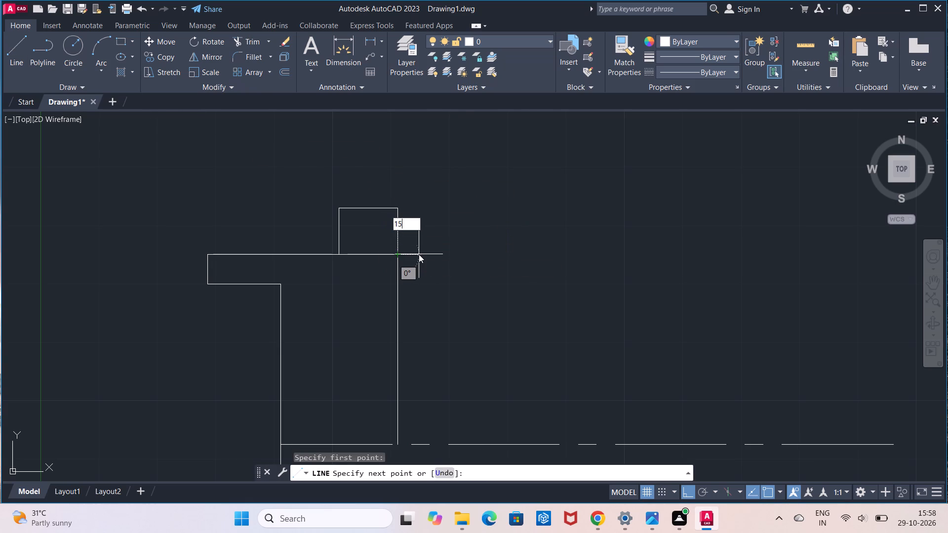
{"action": "key", "text": "Return"}
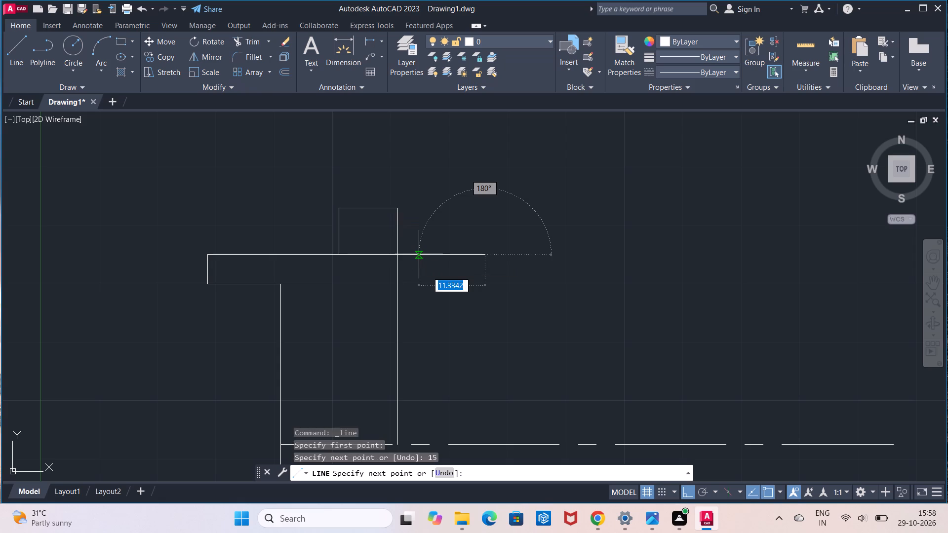
Measure the height of the first rib's outer edge above the horizontal base line with a linear dimension.
{"action": "key", "text": "Escape"}
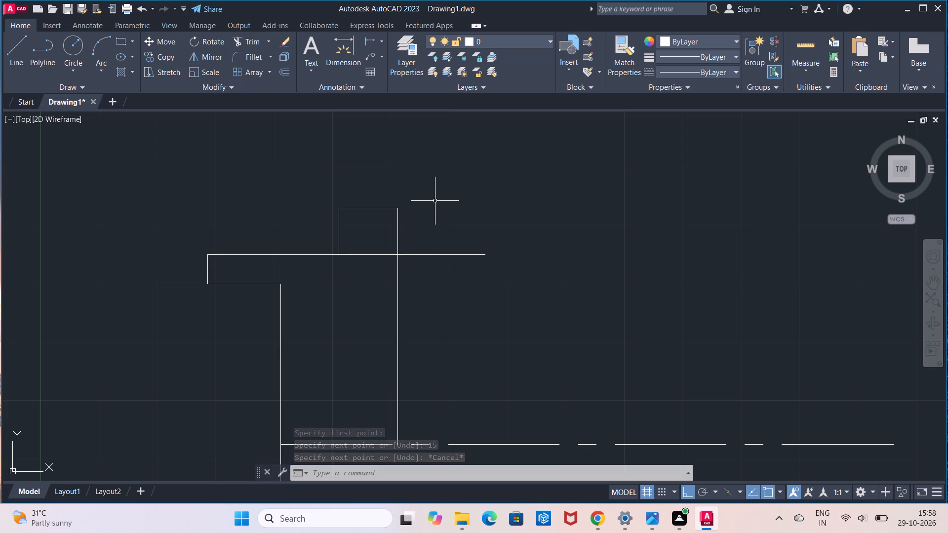
{"action": "key", "text": "Escape"}
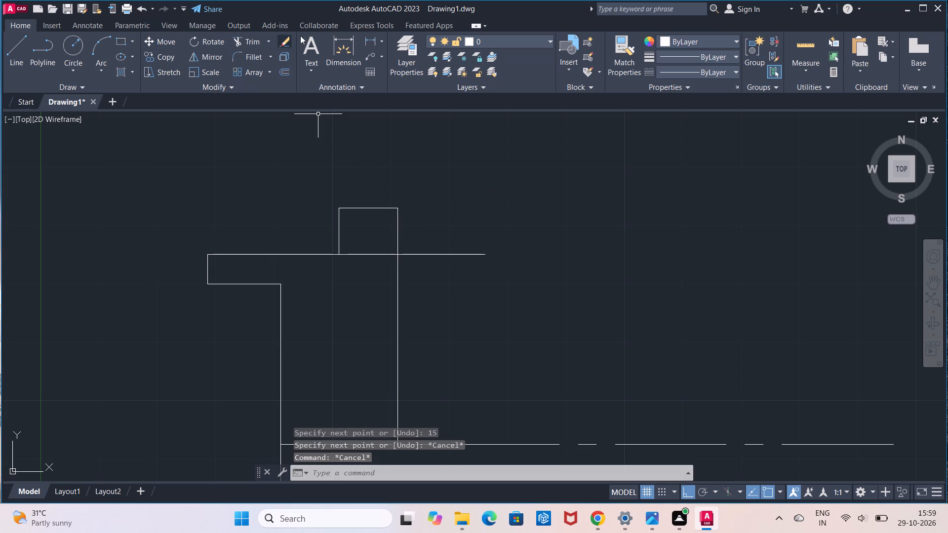
{"action": "left_click", "coordinate": [368, 39]}
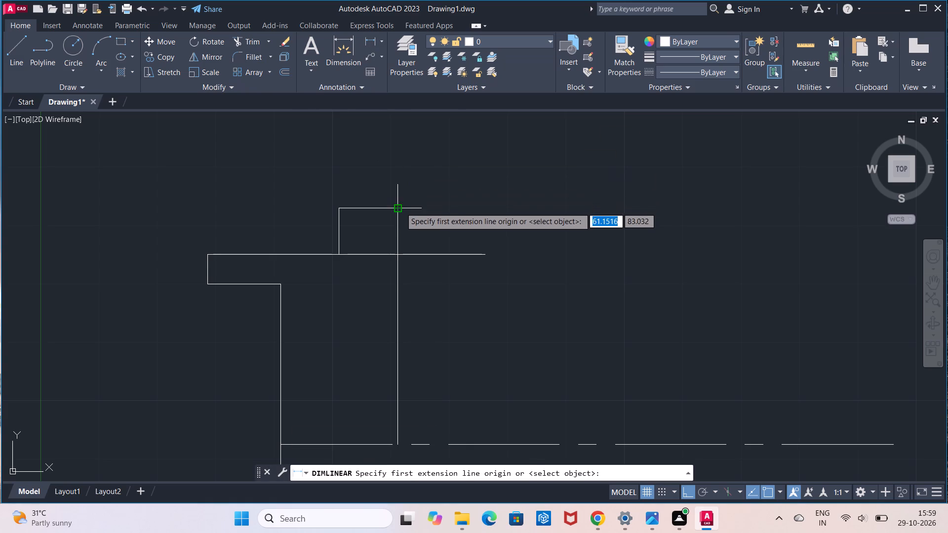
{"action": "left_click", "coordinate": [400, 207]}
{"action": "left_click", "coordinate": [398, 257]}
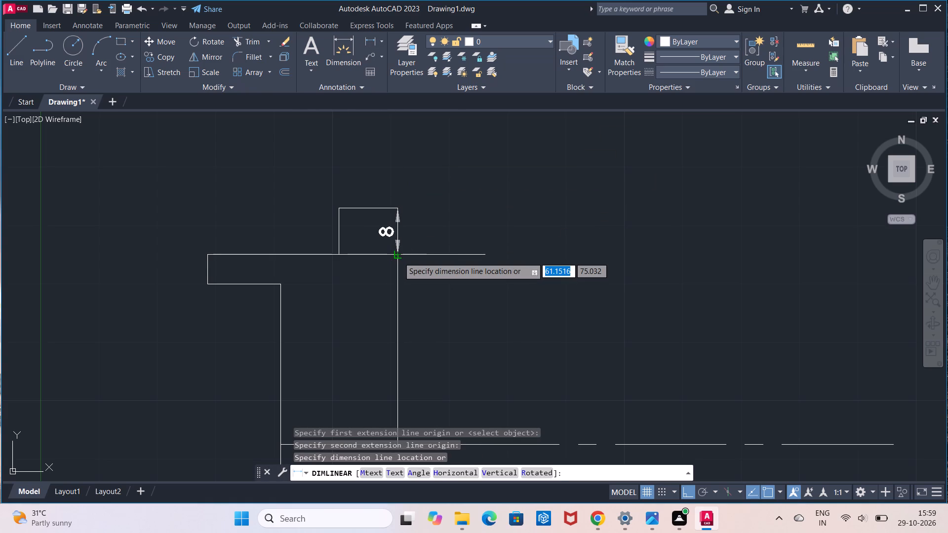
{"action": "key", "text": "Escape"}
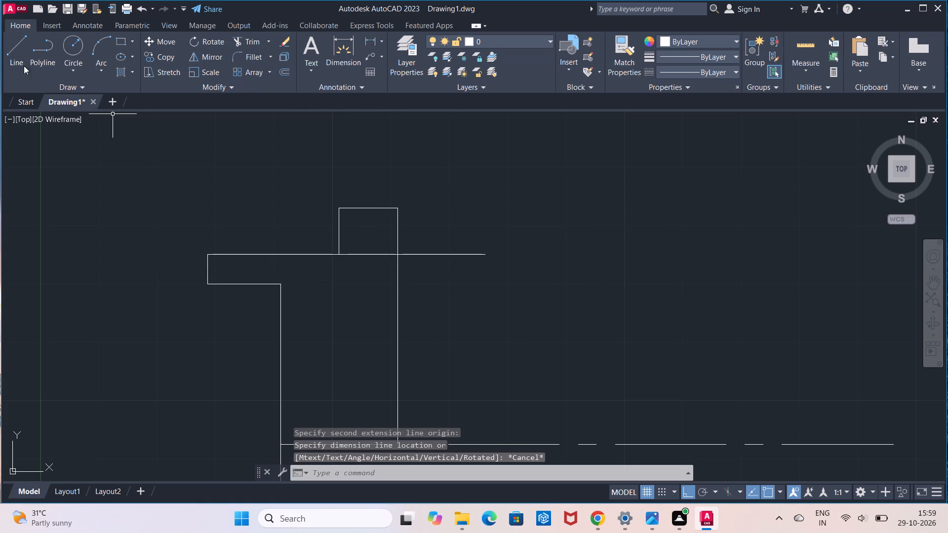
Draw the second rib from the base line's free end with lines 15 up, 10 across and 15 down, continuing 15 horizontally outward.
{"action": "left_click", "coordinate": [6, 53]}
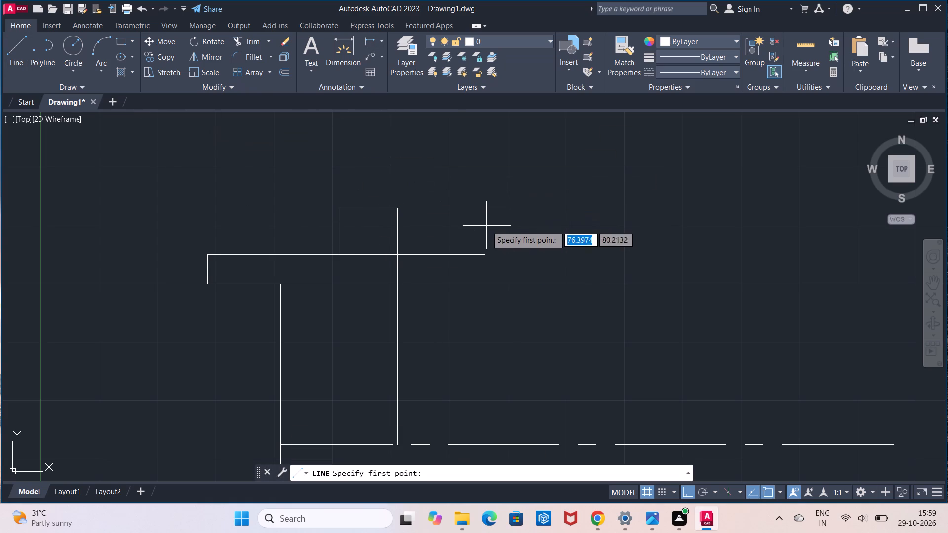
{"action": "left_click", "coordinate": [488, 251]}
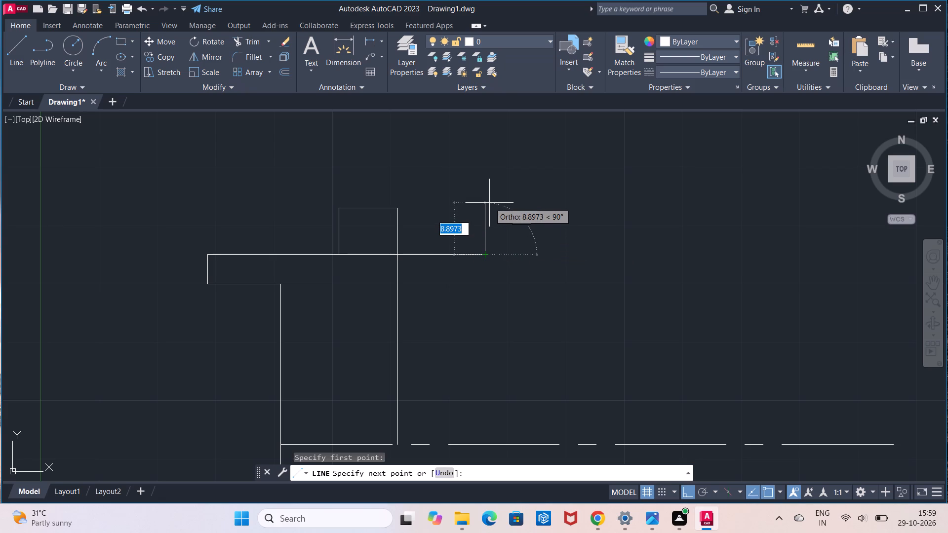
{"action": "key", "text": "1"}
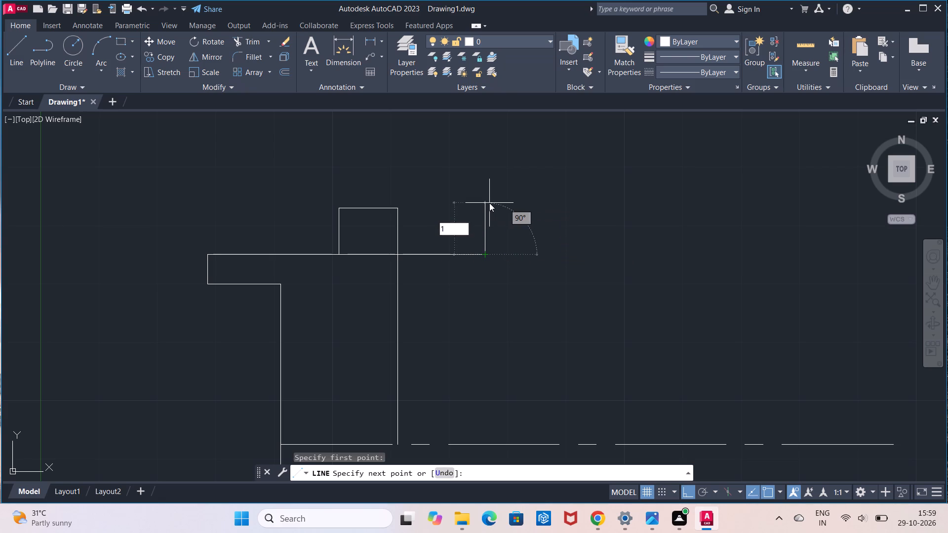
{"action": "key", "text": "5"}
{"action": "key", "text": "Return"}
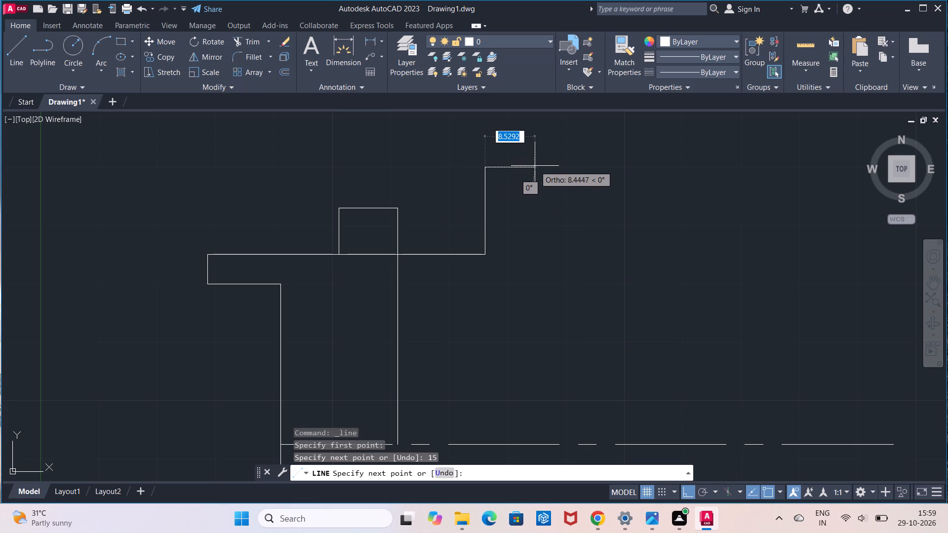
{"action": "key", "text": "1"}
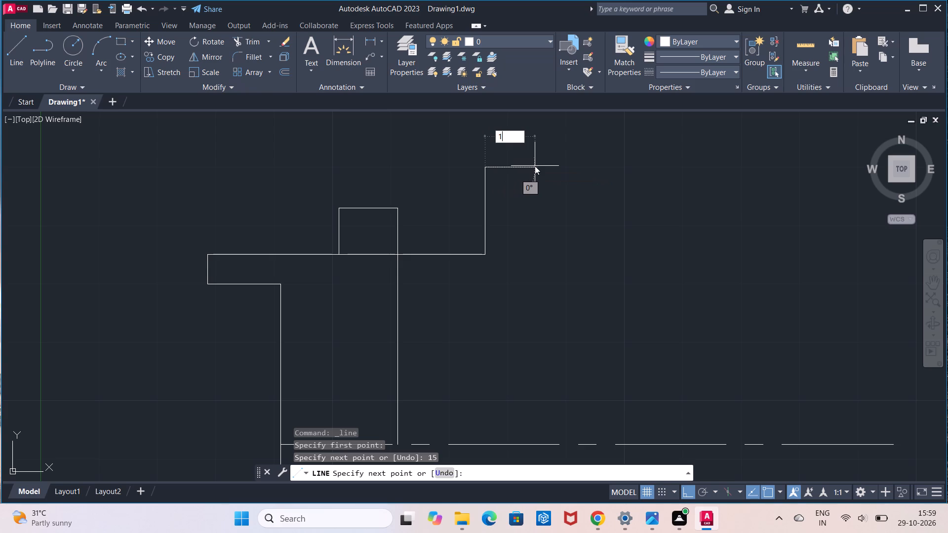
{"action": "key", "text": "0"}
{"action": "key", "text": "Return"}
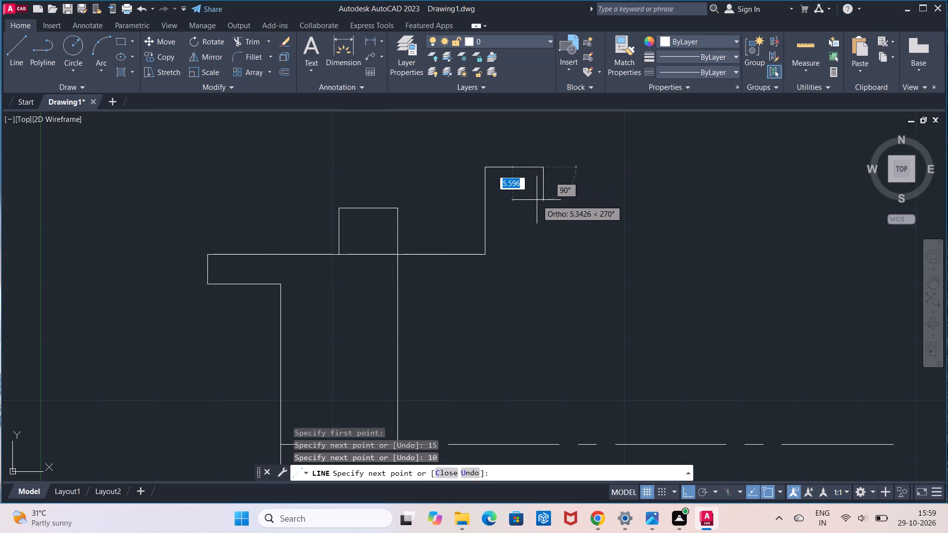
{"action": "type", "text": "15"}
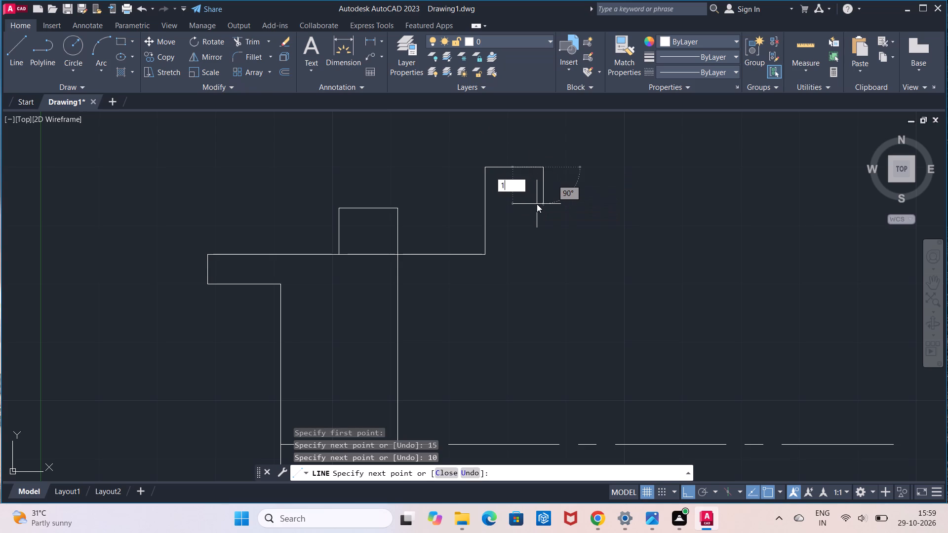
{"action": "key", "text": "Return"}
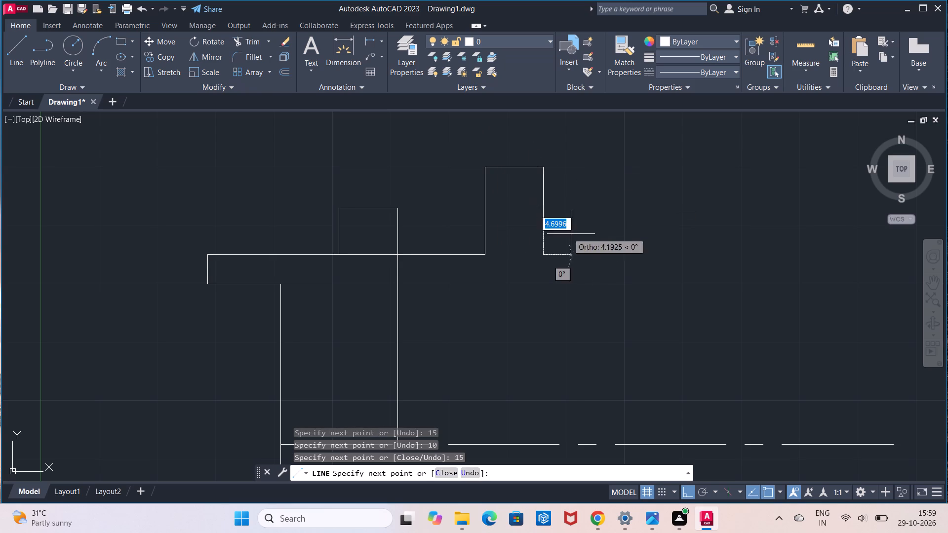
{"action": "key", "text": "1"}
{"action": "key", "text": "5"}
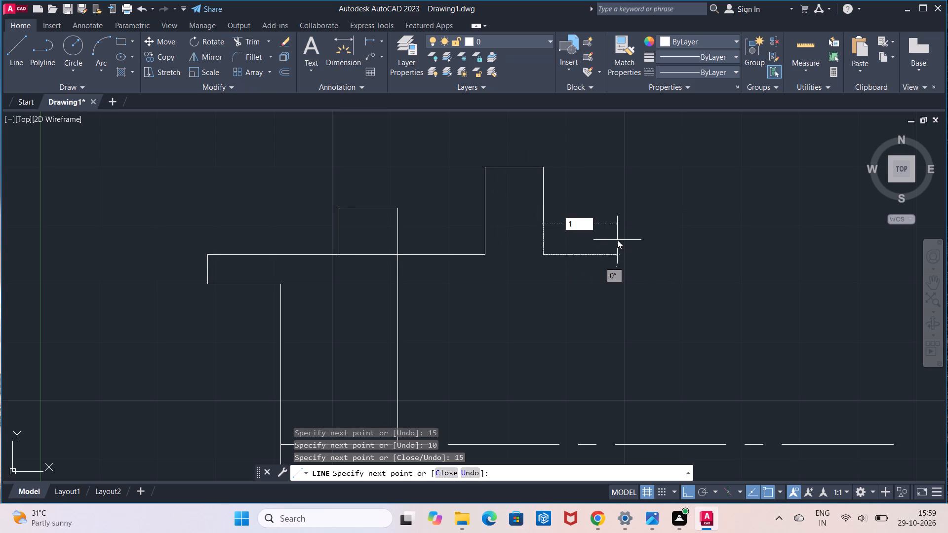
{"action": "key", "text": "Return"}
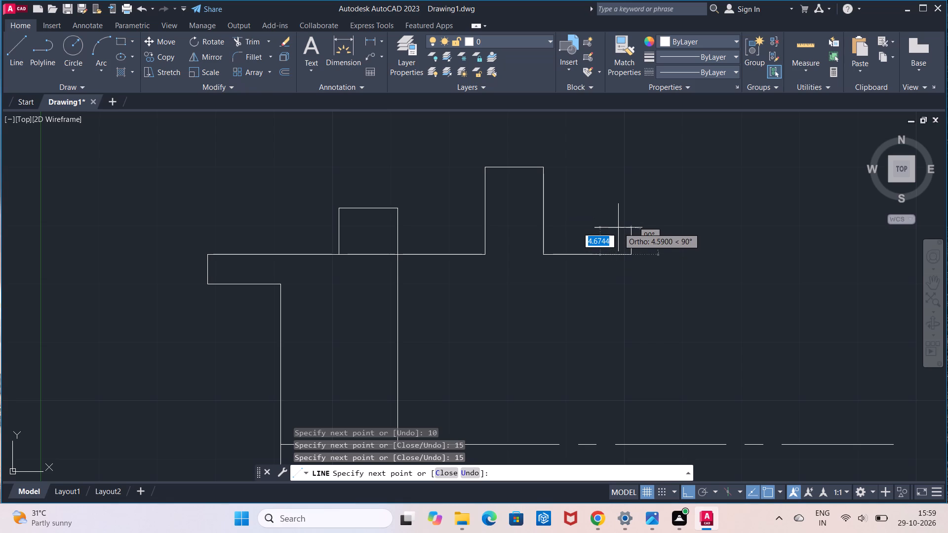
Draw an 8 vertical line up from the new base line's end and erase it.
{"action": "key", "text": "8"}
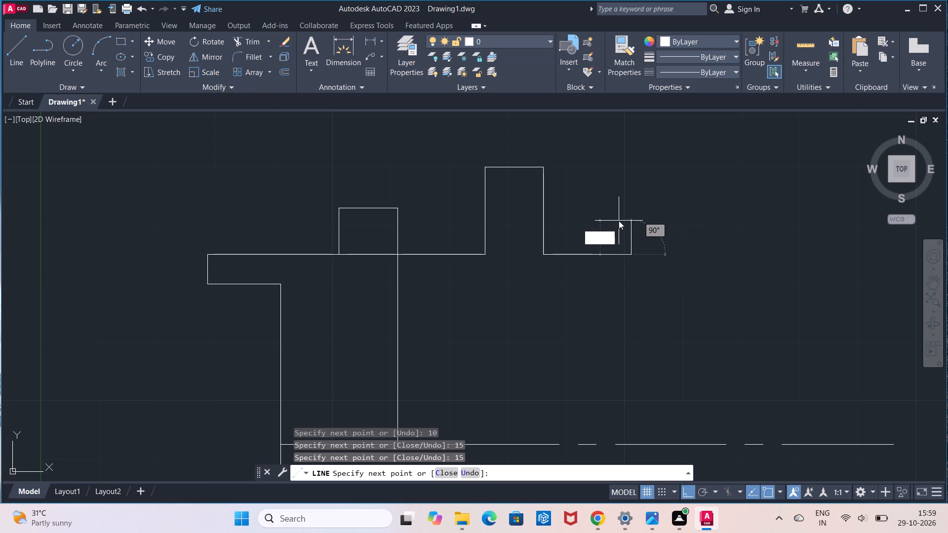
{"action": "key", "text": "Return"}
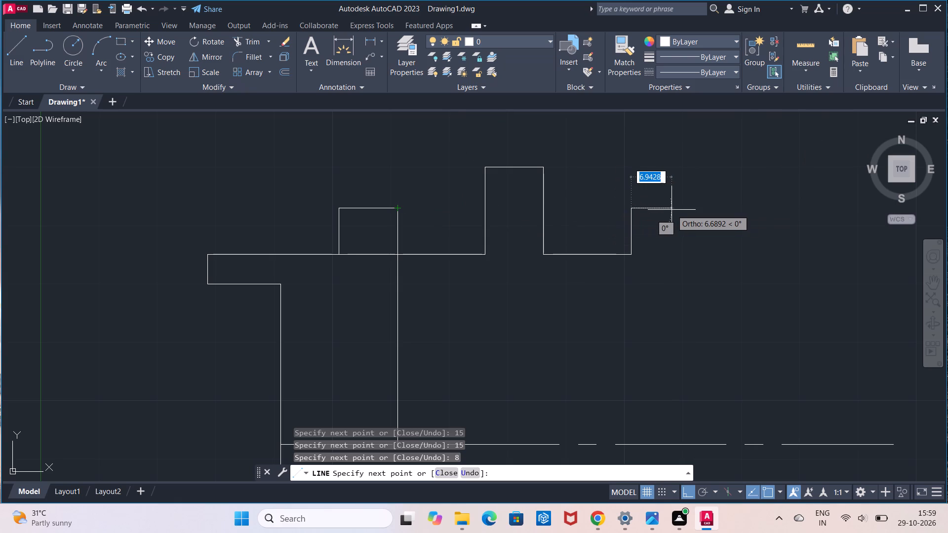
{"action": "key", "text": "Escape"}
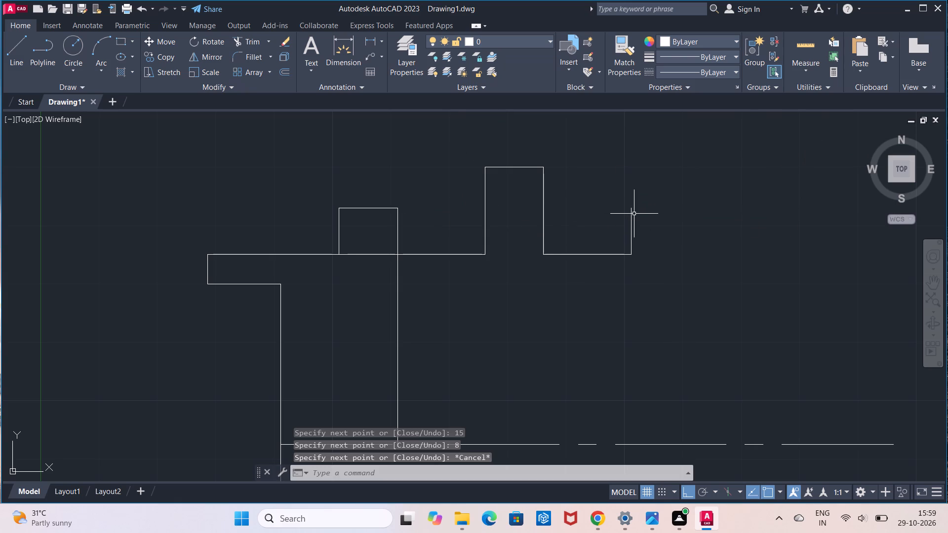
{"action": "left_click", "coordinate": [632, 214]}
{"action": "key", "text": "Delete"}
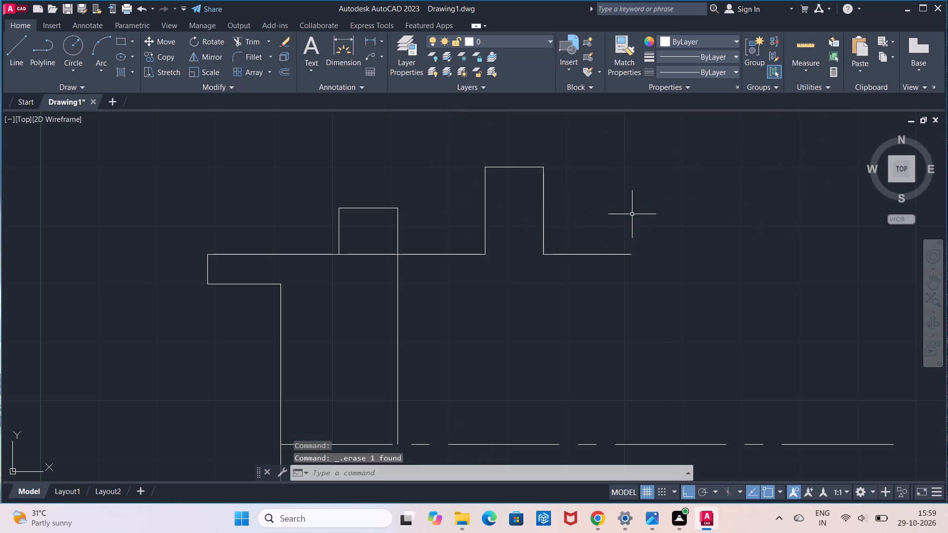
Draw the third rib from the base line's free end with lines 15 up, 10 across and 15 down.
{"action": "left_click", "coordinate": [9, 50]}
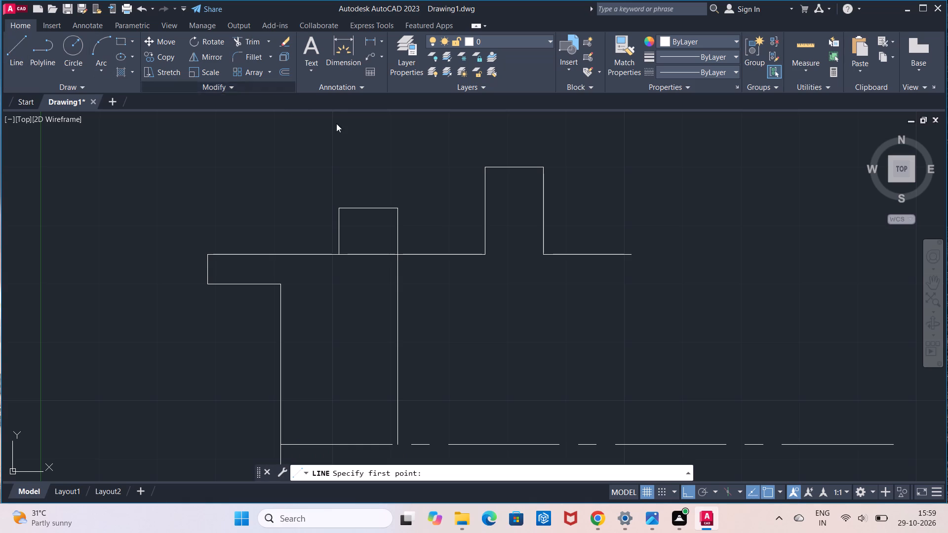
{"action": "left_click", "coordinate": [634, 251]}
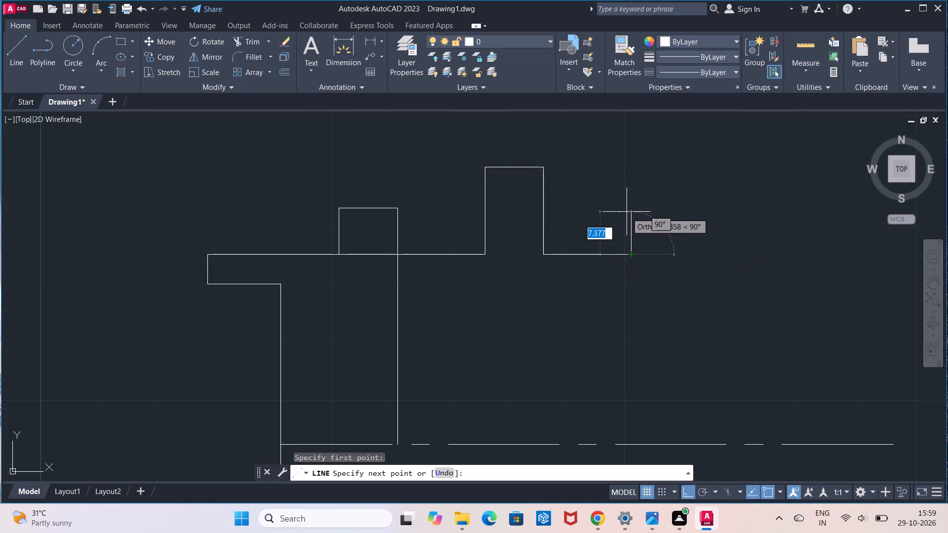
{"action": "type", "text": "15"}
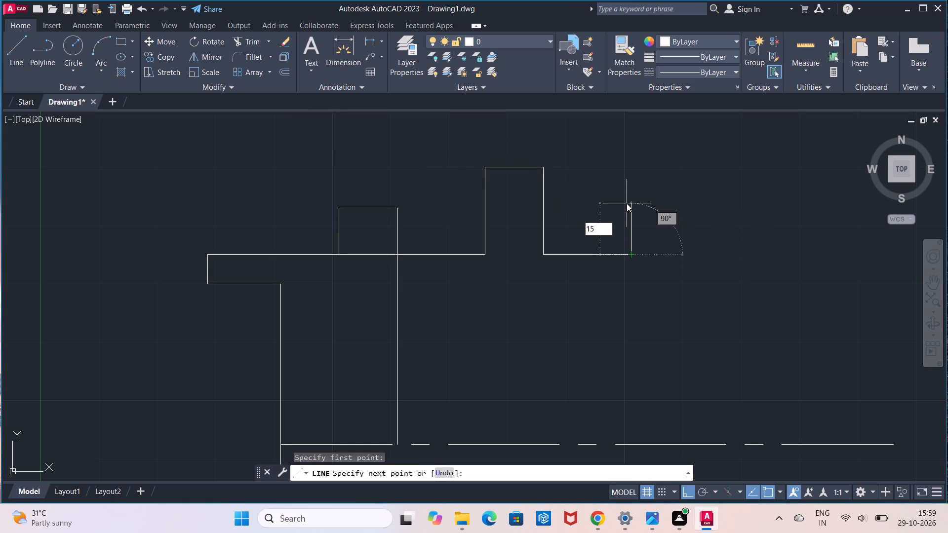
{"action": "key", "text": "Return"}
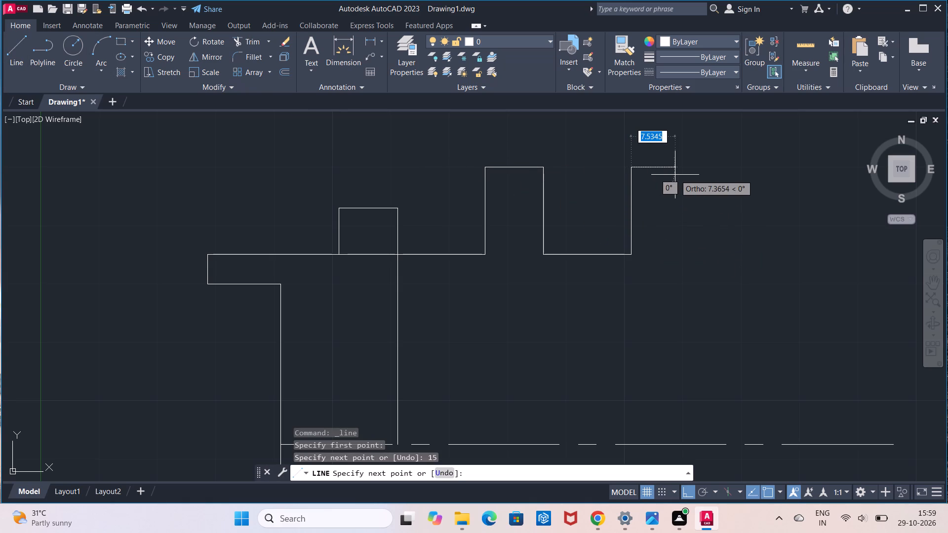
{"action": "type", "text": "10"}
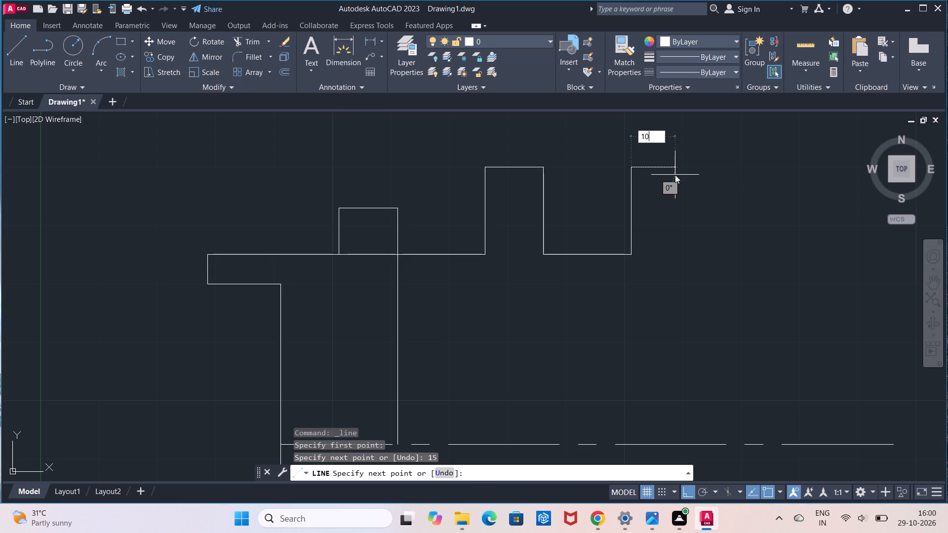
{"action": "key", "text": "Return"}
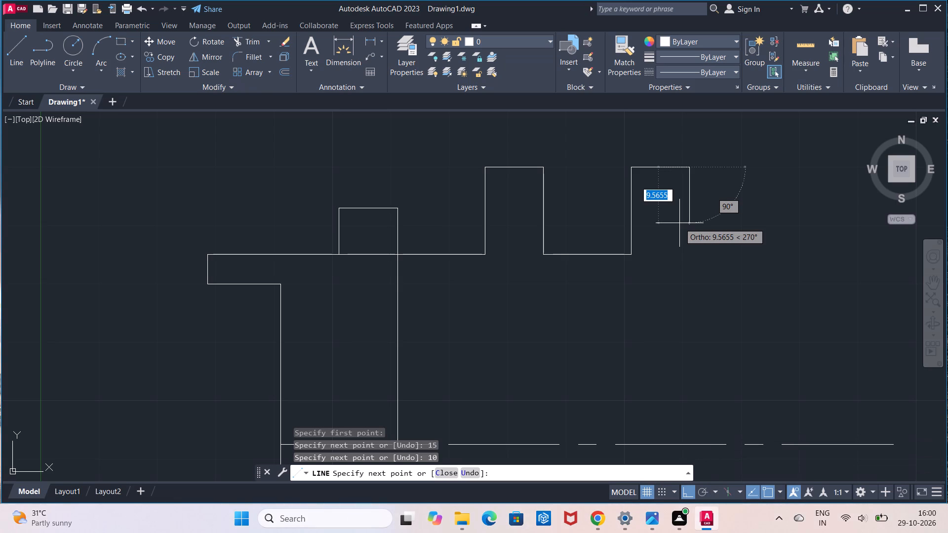
{"action": "key", "text": "Escape"}
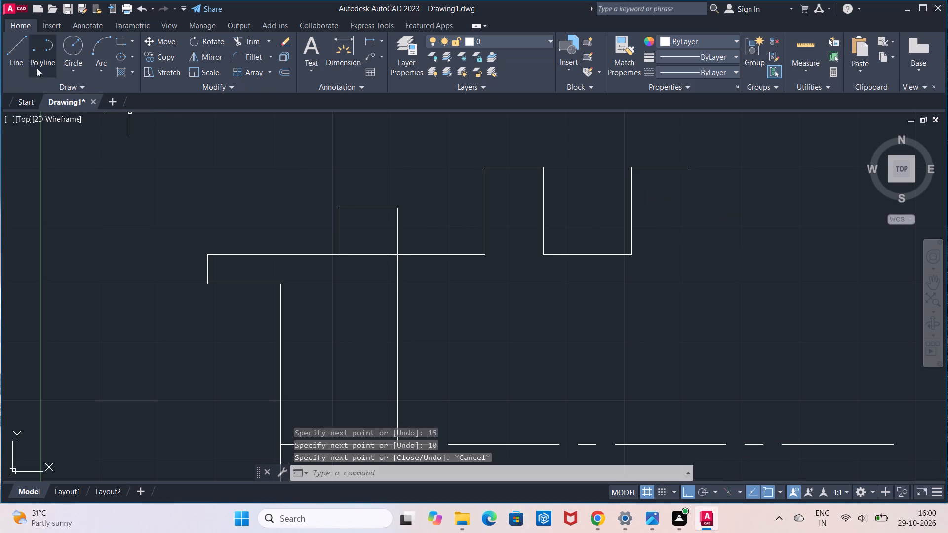
{"action": "left_click", "coordinate": [12, 60]}
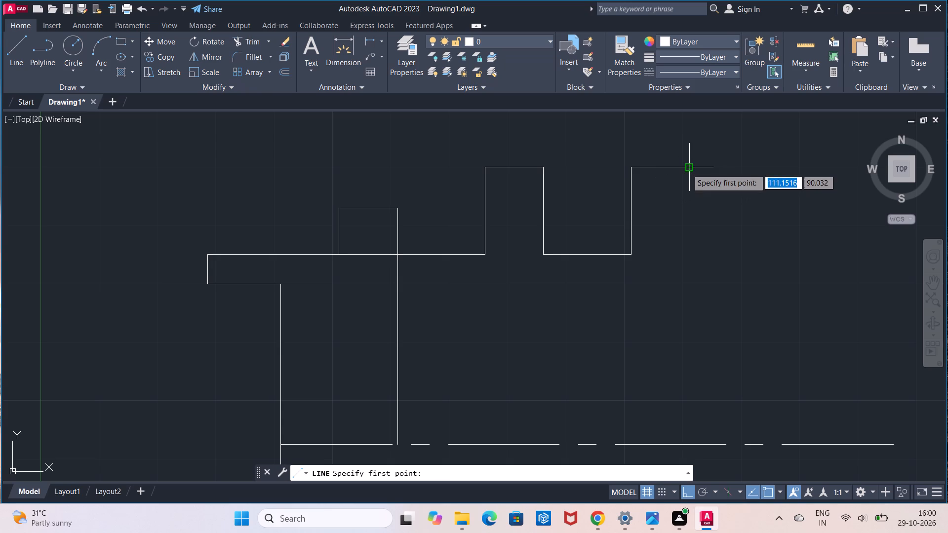
{"action": "left_click", "coordinate": [687, 168]}
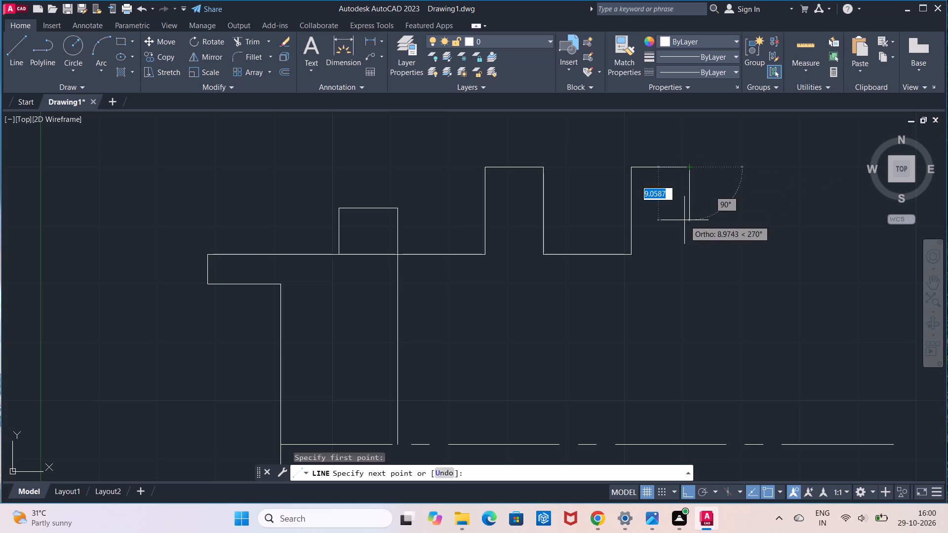
{"action": "key", "text": "1"}
{"action": "key", "text": "5"}
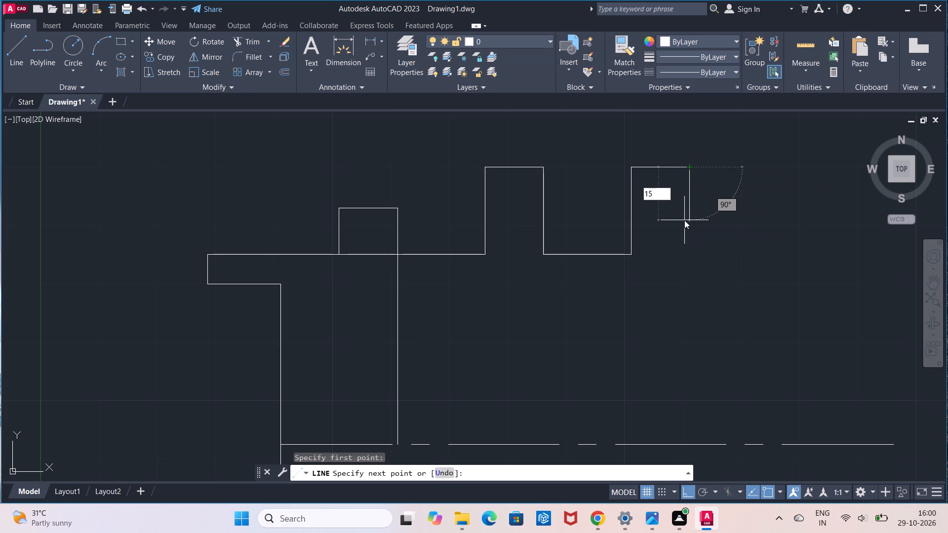
{"action": "key", "text": "Return"}
{"action": "key", "text": "Escape"}
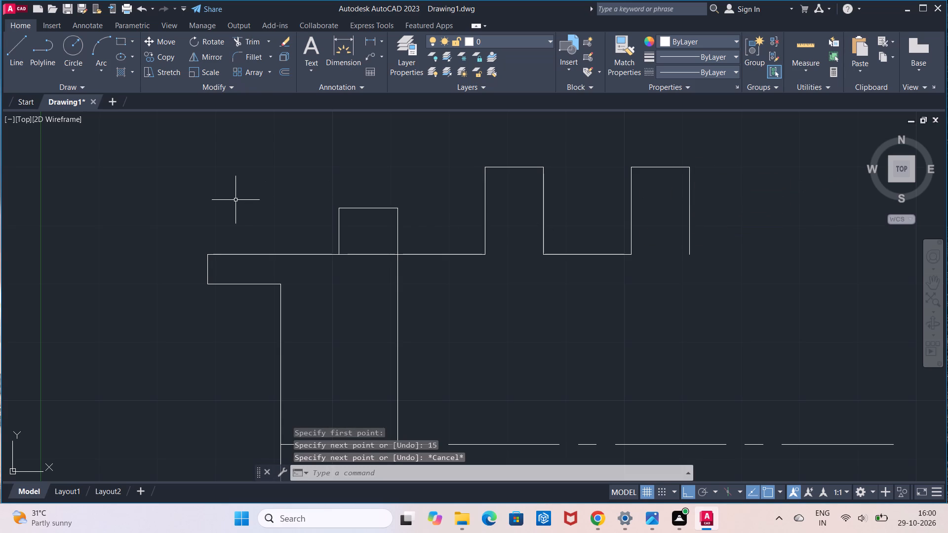
Trim away the base line segment under the first rib and the vertical line from that rib down to the centre line.
{"action": "scroll", "coordinate": [235, 190], "scroll_direction": "down", "scroll_amount": 2}
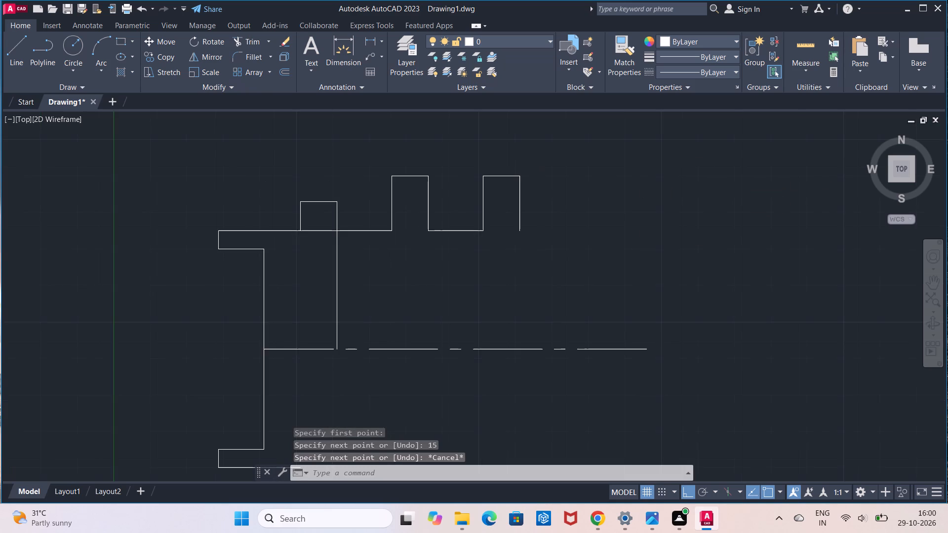
{"action": "scroll", "coordinate": [235, 190], "scroll_direction": "up", "scroll_amount": 1}
{"action": "left_click", "coordinate": [241, 40]}
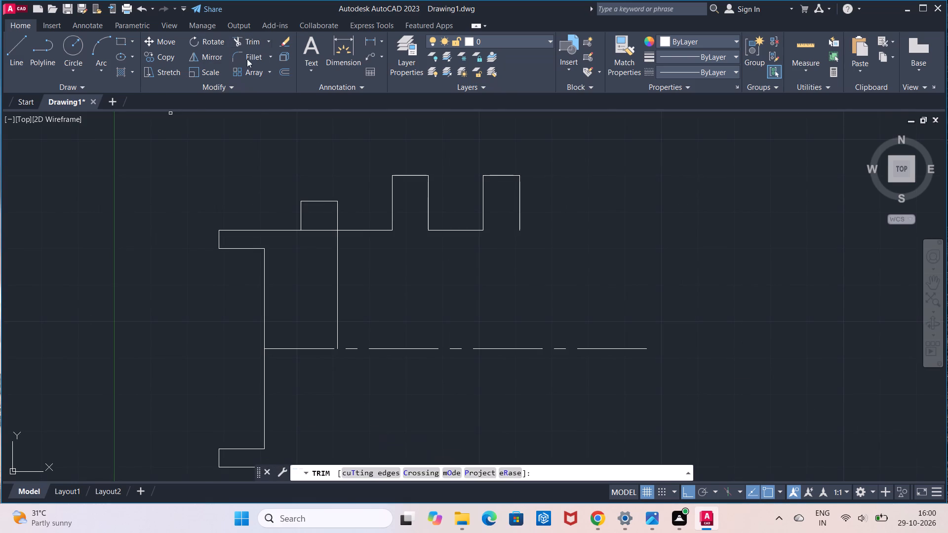
{"action": "left_click", "coordinate": [323, 230]}
{"action": "left_click", "coordinate": [338, 282]}
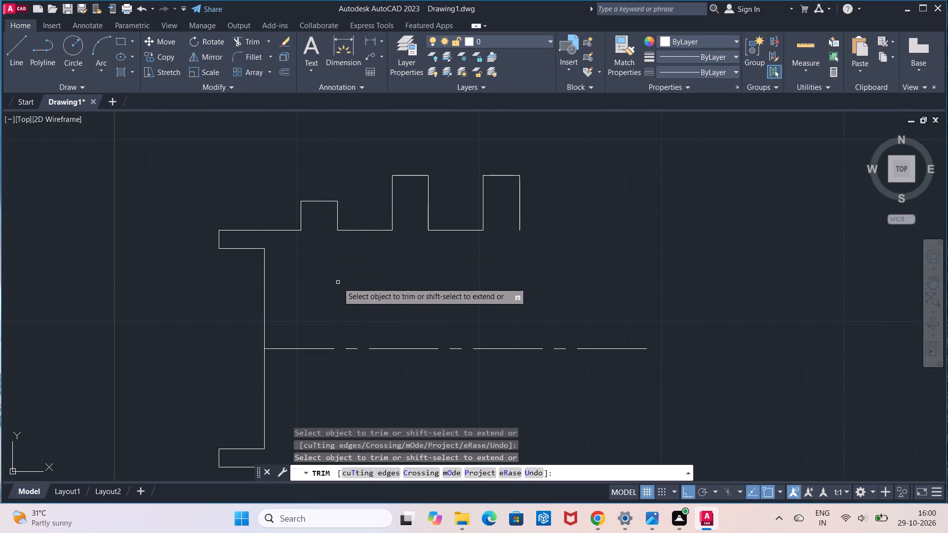
{"action": "key", "text": "Escape"}
{"action": "middle_click_drag", "start_coordinate": [364, 277], "coordinate": [309, 265]}
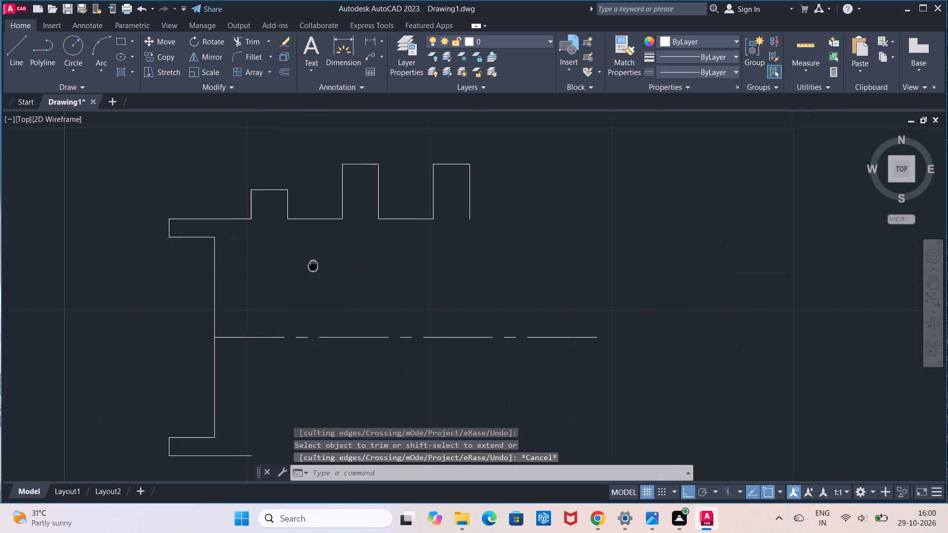
Continue the base line 15 outward from the third rib, and draw the fourth rib with lines 8 up, 10 across and 8 down.
{"action": "middle_click_drag", "start_coordinate": [309, 265], "coordinate": [282, 261]}
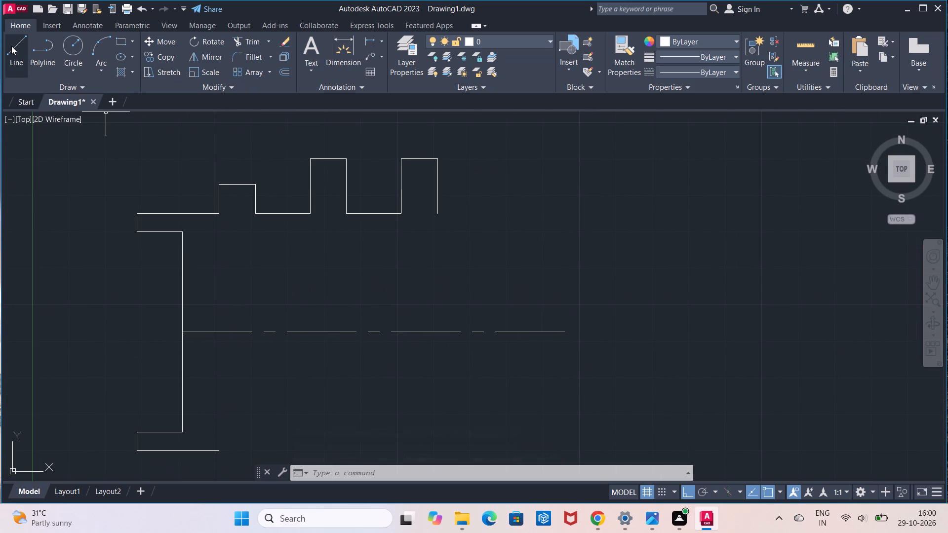
{"action": "left_click", "coordinate": [11, 46]}
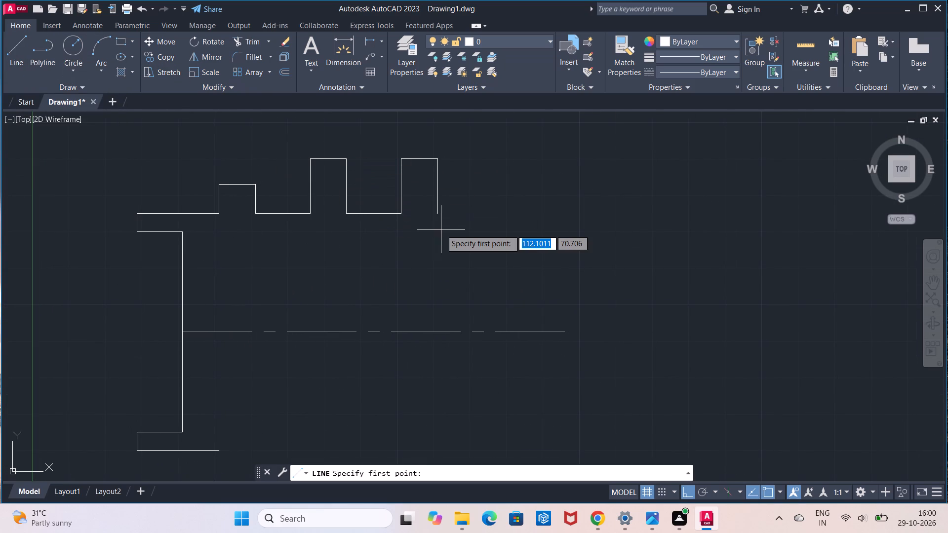
{"action": "left_click", "coordinate": [440, 217]}
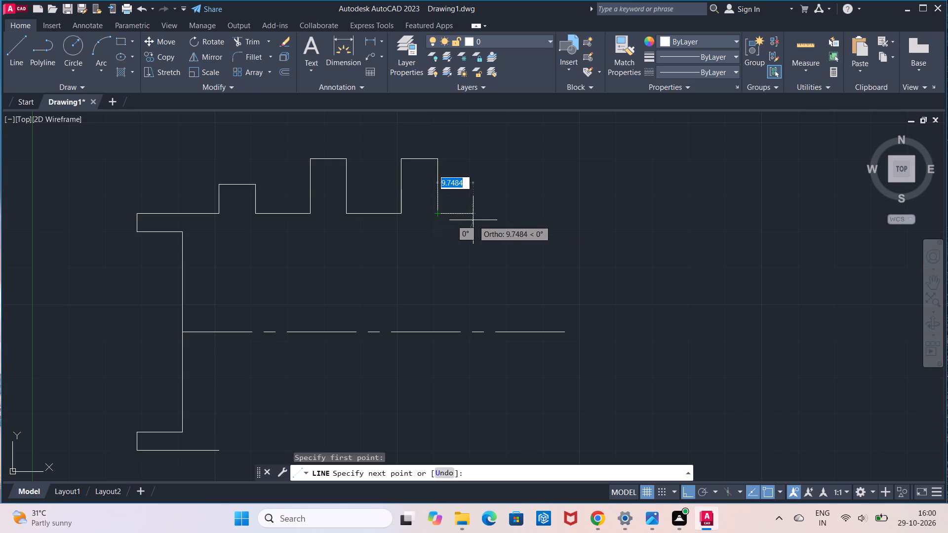
{"action": "type", "text": "15"}
{"action": "key", "text": "Return"}
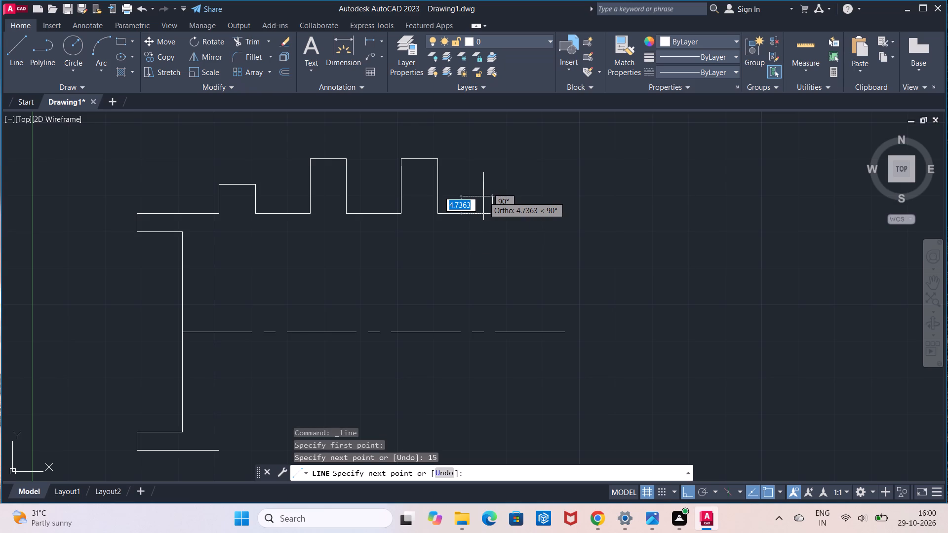
{"action": "key", "text": "8"}
{"action": "key", "text": "Return"}
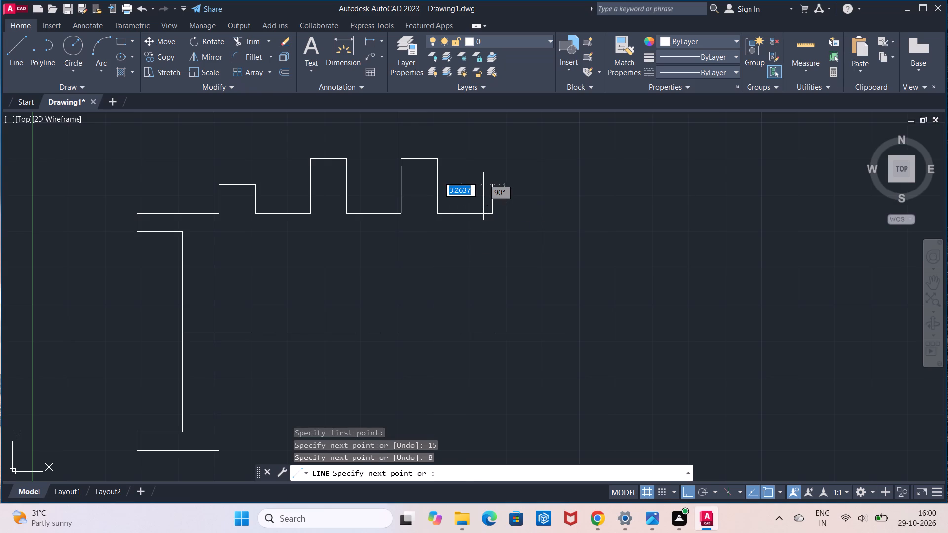
{"action": "type", "text": "10"}
{"action": "key", "text": "Return"}
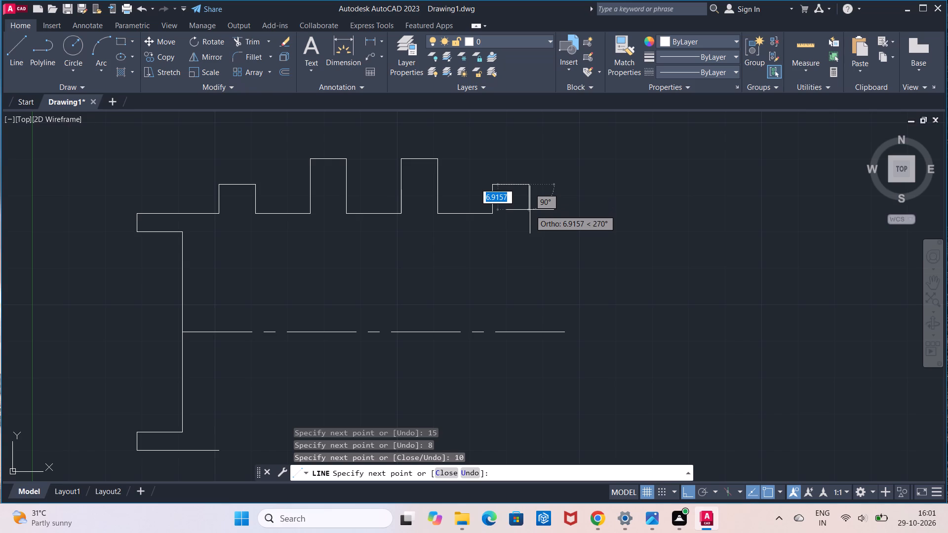
{"action": "key", "text": "8"}
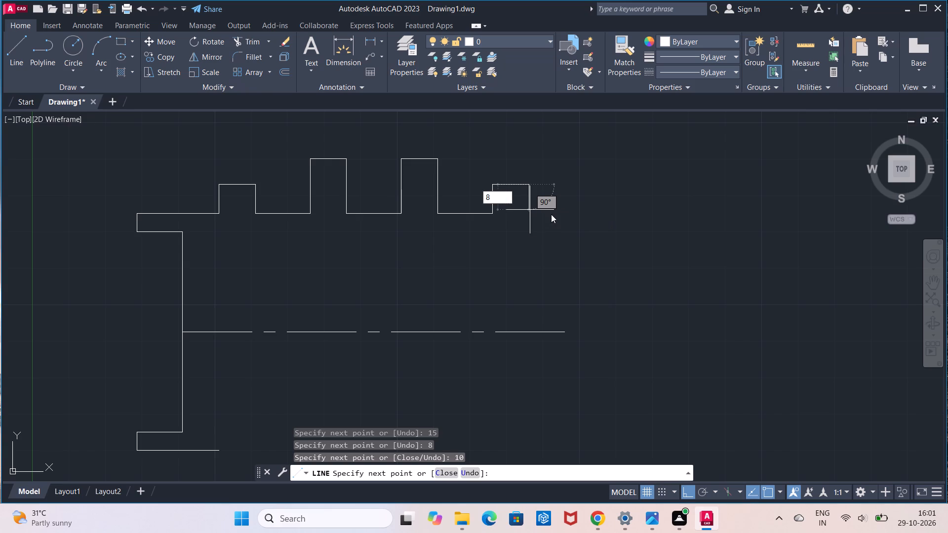
{"action": "key", "text": "Return"}
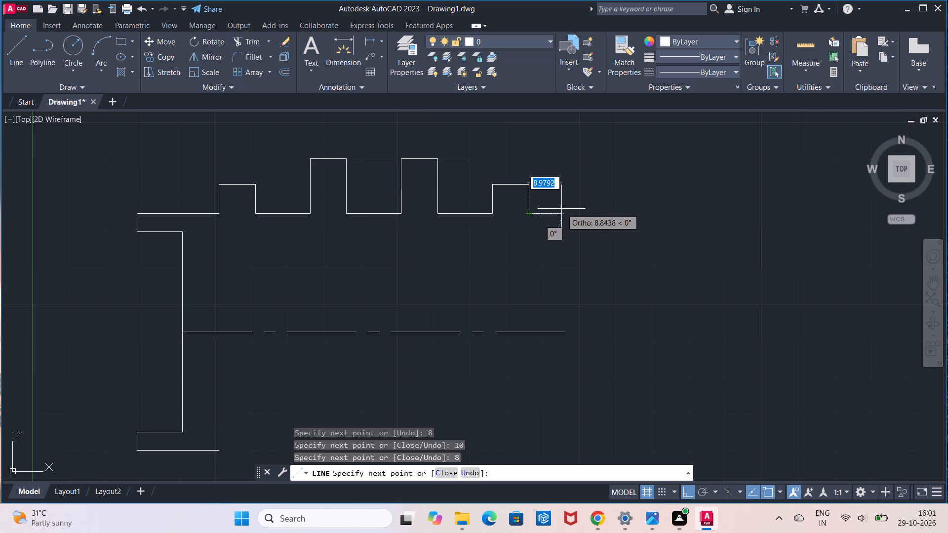
Continue the outline from the fourth rib with lines 22.5 outward, 5 down, 12.5 back inward and 55 down past the centre line.
{"action": "type", "text": "22"}
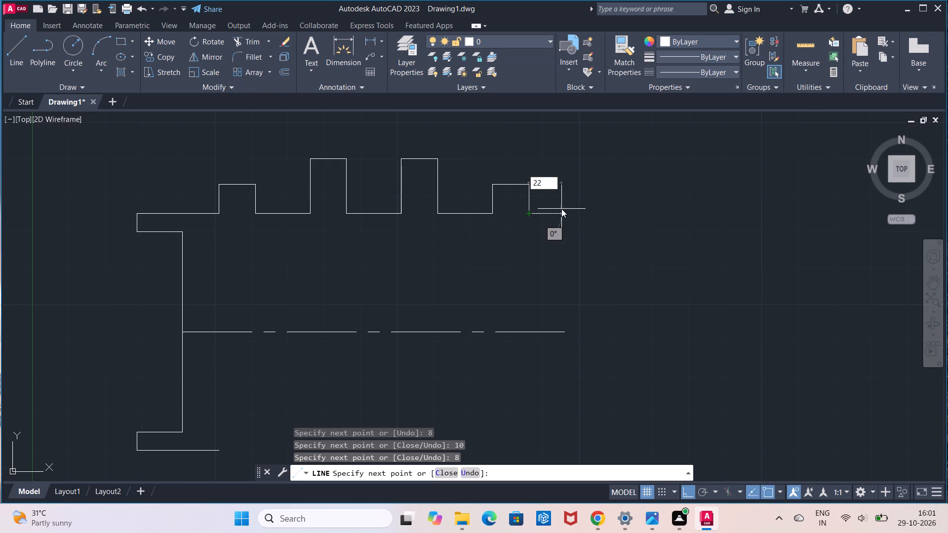
{"action": "type", "text": ".50"}
{"action": "key", "text": "Return"}
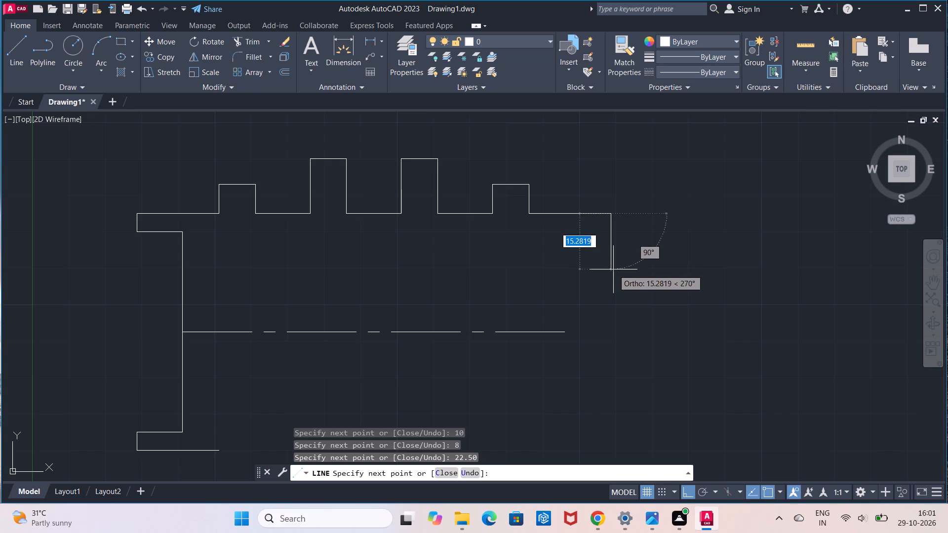
{"action": "key", "text": "5"}
{"action": "key", "text": "Return"}
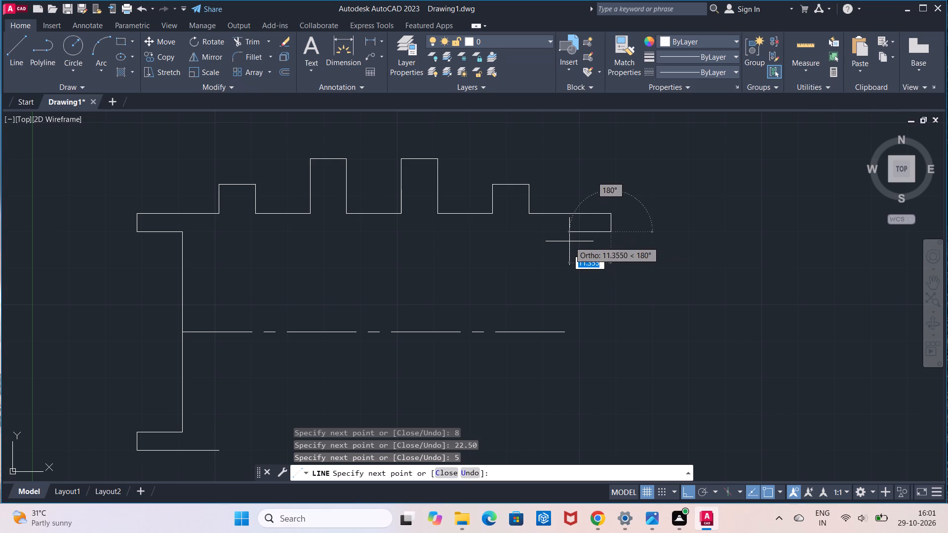
{"action": "type", "text": "12"}
{"action": "type", "text": ".5"}
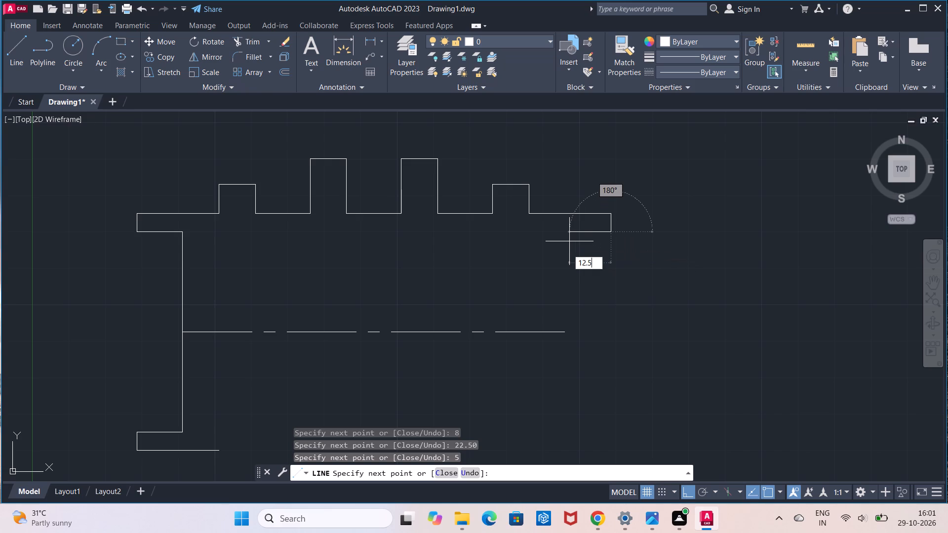
{"action": "key", "text": "Return"}
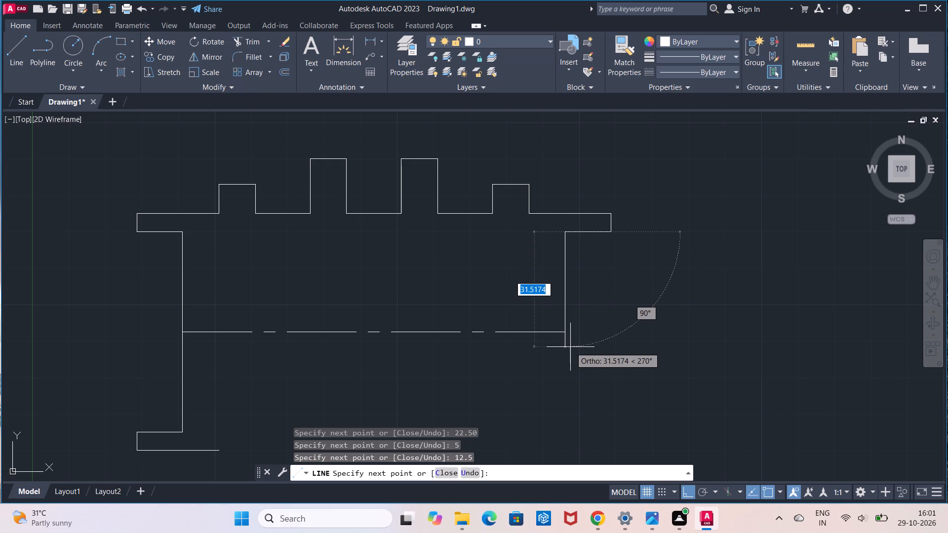
{"action": "type", "text": "55"}
{"action": "key", "text": "Return"}
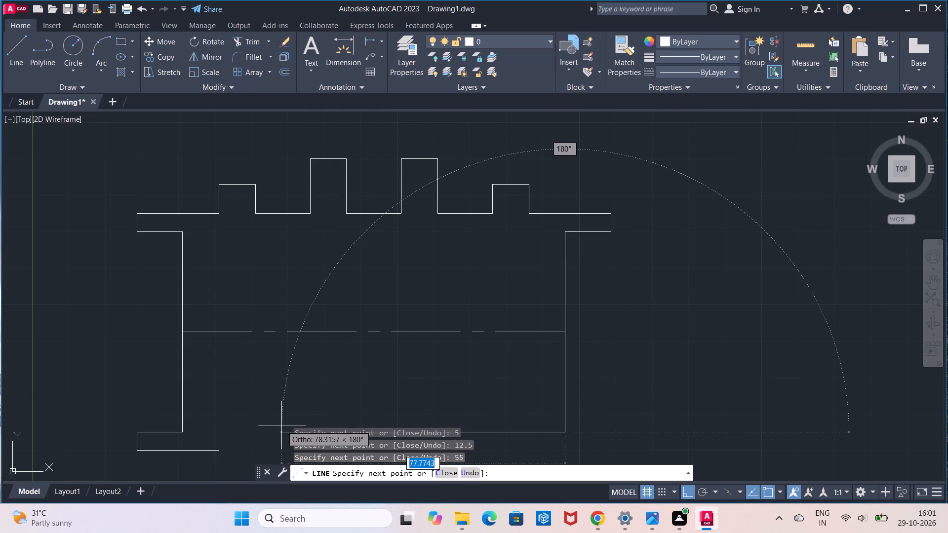
{"action": "key", "text": "Escape"}
Draw the lower flange from the 55 line's free end with lines 12.5 outward, 5 down and 22.5 back inward.
{"action": "middle_click_drag", "start_coordinate": [288, 390], "coordinate": [292, 289]}
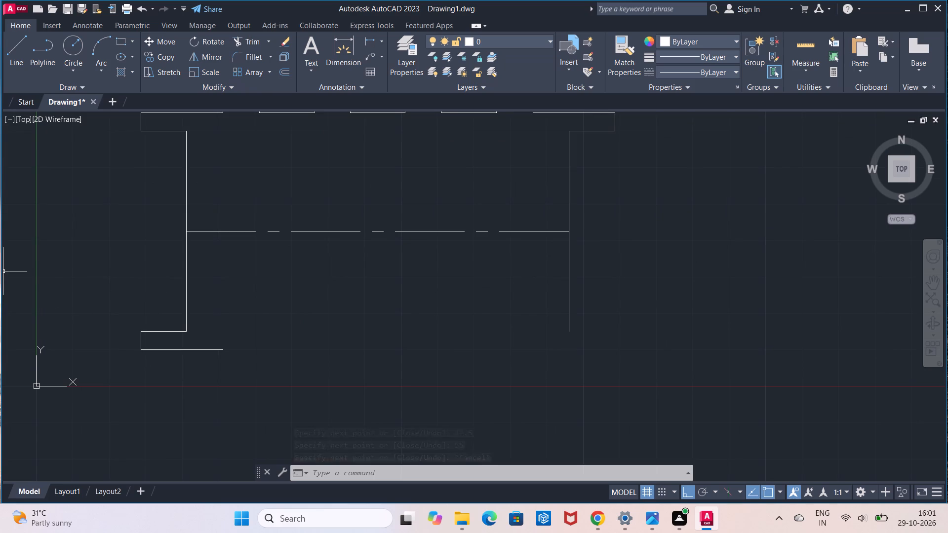
{"action": "left_click", "coordinate": [21, 68]}
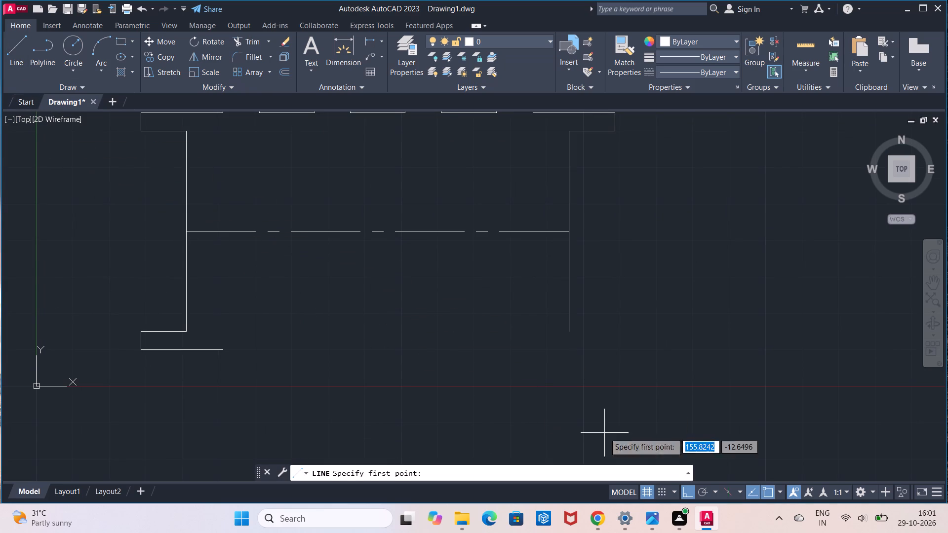
{"action": "left_click", "coordinate": [571, 331]}
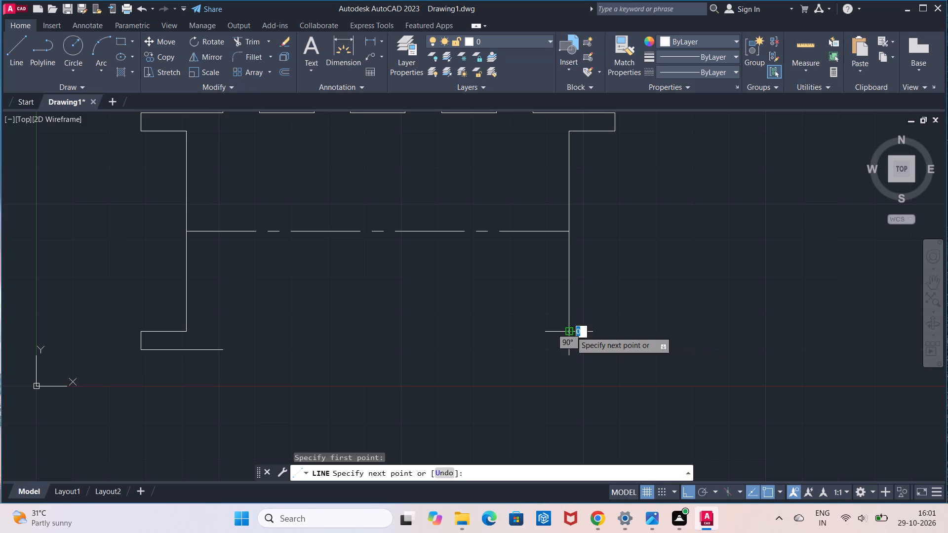
{"action": "key", "text": "1"}
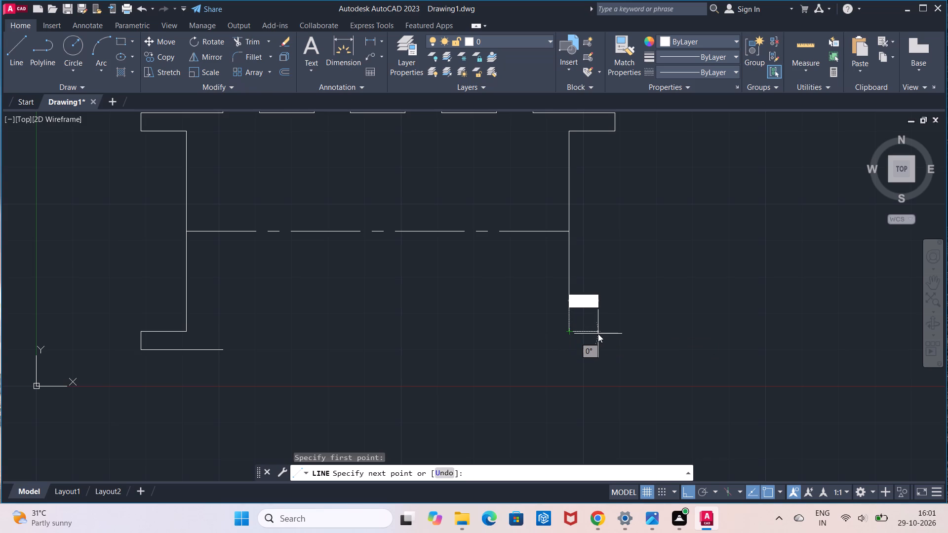
{"action": "key", "text": "2"}
{"action": "type", "text": ".5"}
{"action": "key", "text": "Return"}
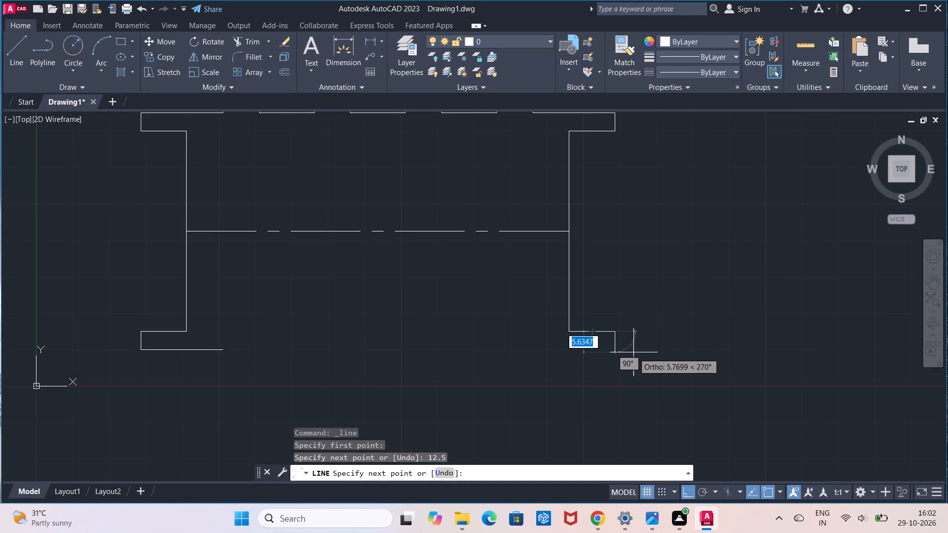
{"action": "key", "text": "5"}
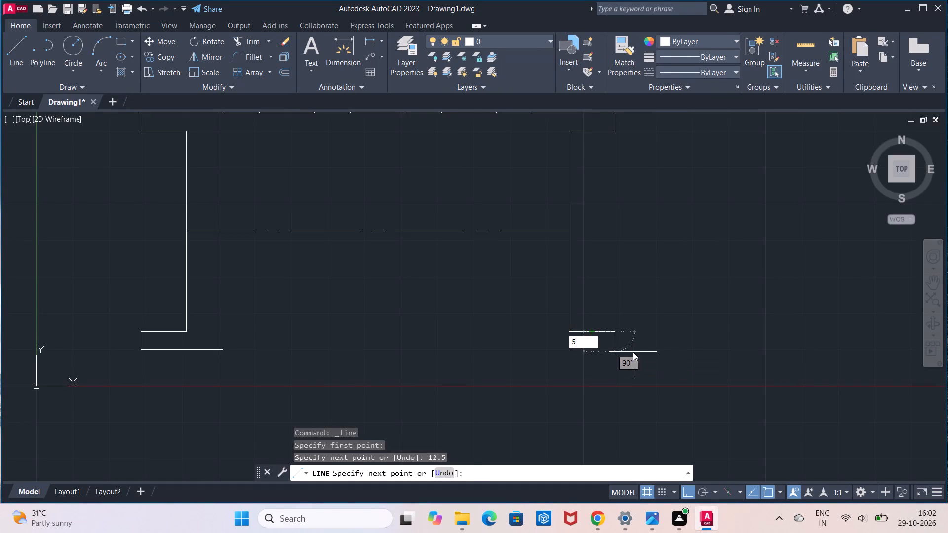
{"action": "key", "text": "Return"}
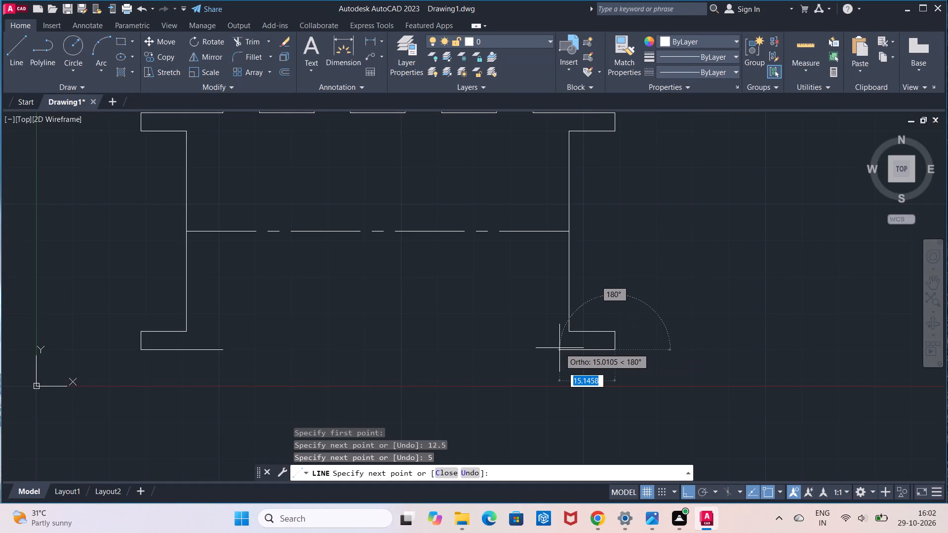
{"action": "type", "text": "22"}
{"action": "key", "text": "period"}
{"action": "key", "text": "5"}
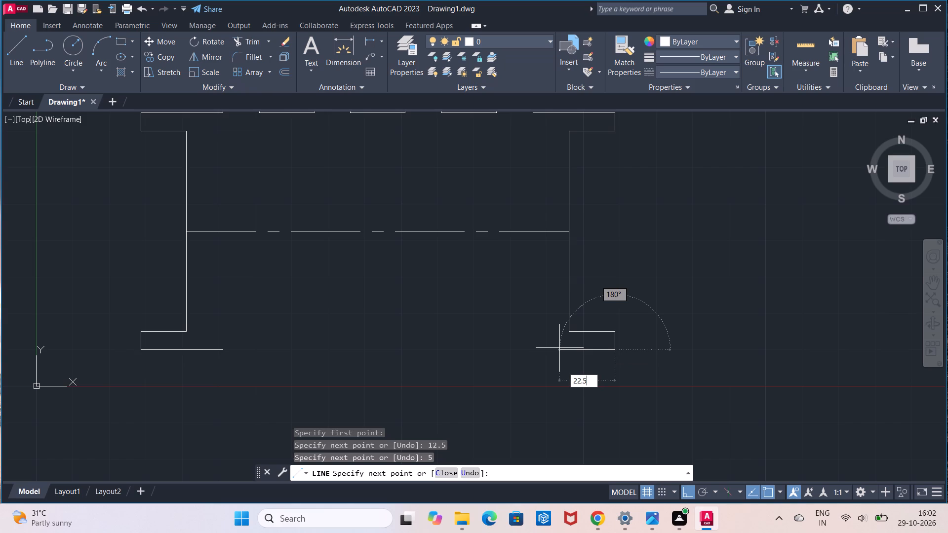
{"action": "key", "text": "Return"}
{"action": "key", "text": "Escape"}
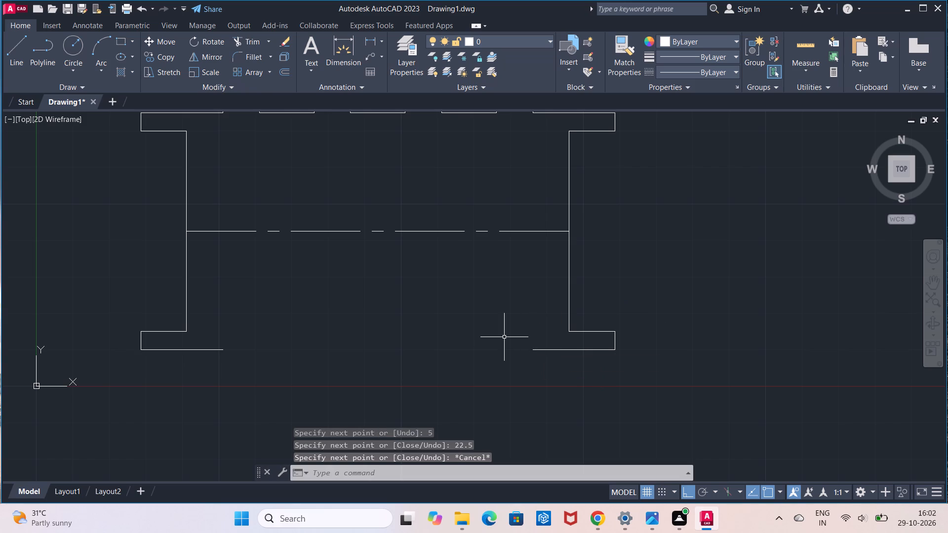
Close both ends of the section with vertical lines from the upper flanges' outer inside corners down to the lower flanges.
{"action": "scroll", "coordinate": [502, 337], "scroll_direction": "up", "scroll_amount": 1}
{"action": "scroll", "coordinate": [502, 337], "scroll_direction": "down", "scroll_amount": 2}
{"action": "middle_click", "coordinate": [502, 337]}
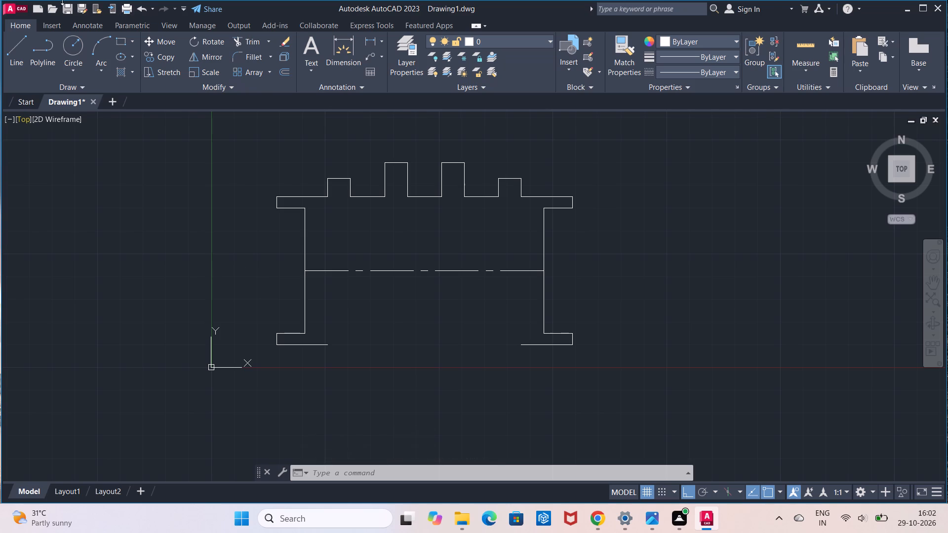
{"action": "left_click", "coordinate": [6, 50]}
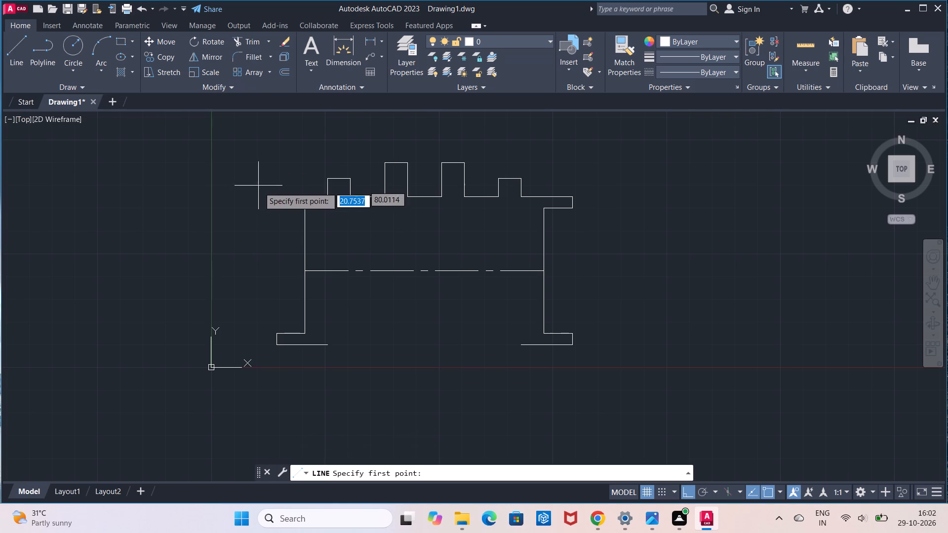
{"action": "left_click", "coordinate": [275, 211]}
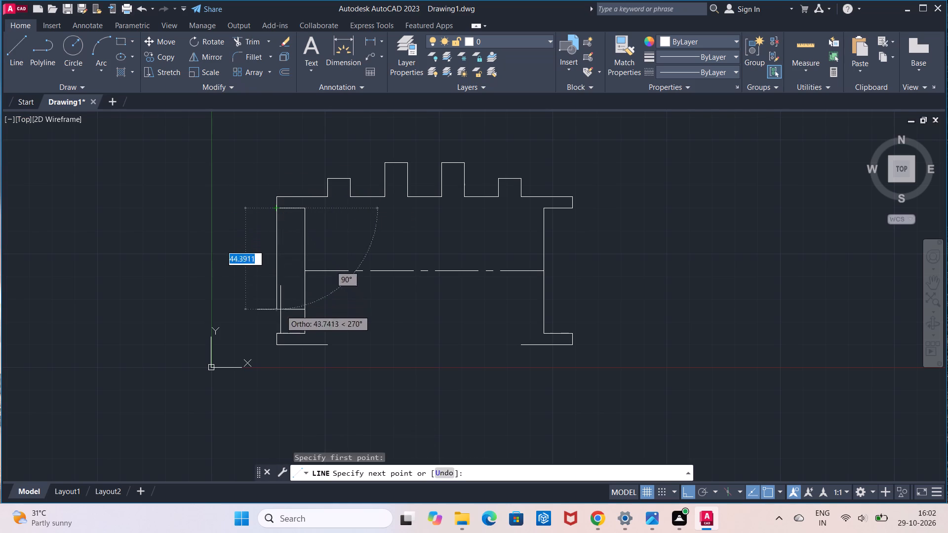
{"action": "left_click", "coordinate": [280, 339]}
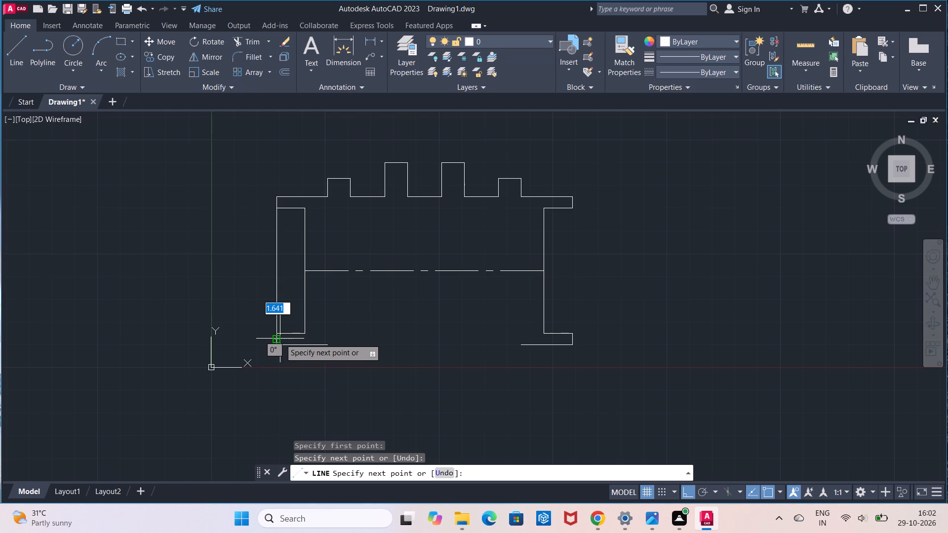
{"action": "key", "text": "Escape"}
{"action": "left_click_drag", "start_coordinate": [12, 46], "coordinate": [20, 50]}
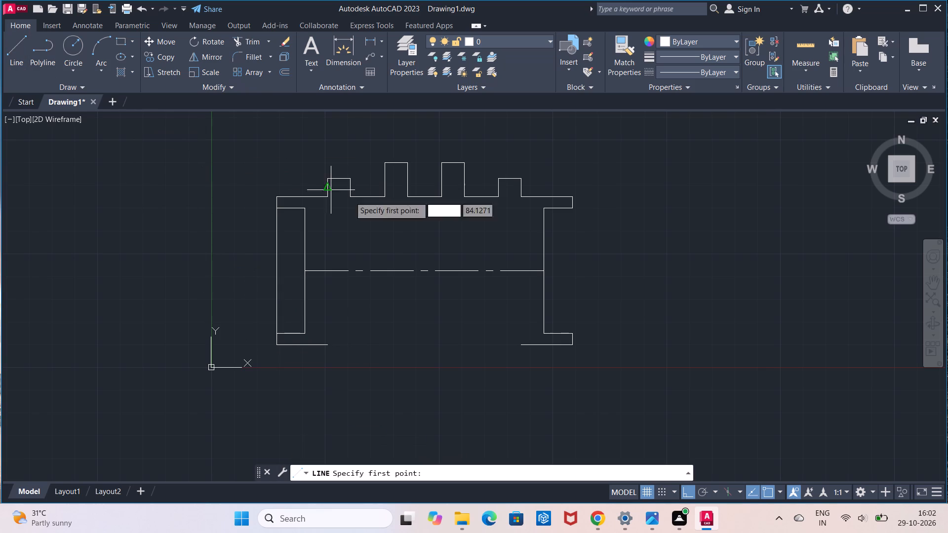
{"action": "left_click", "coordinate": [572, 210]}
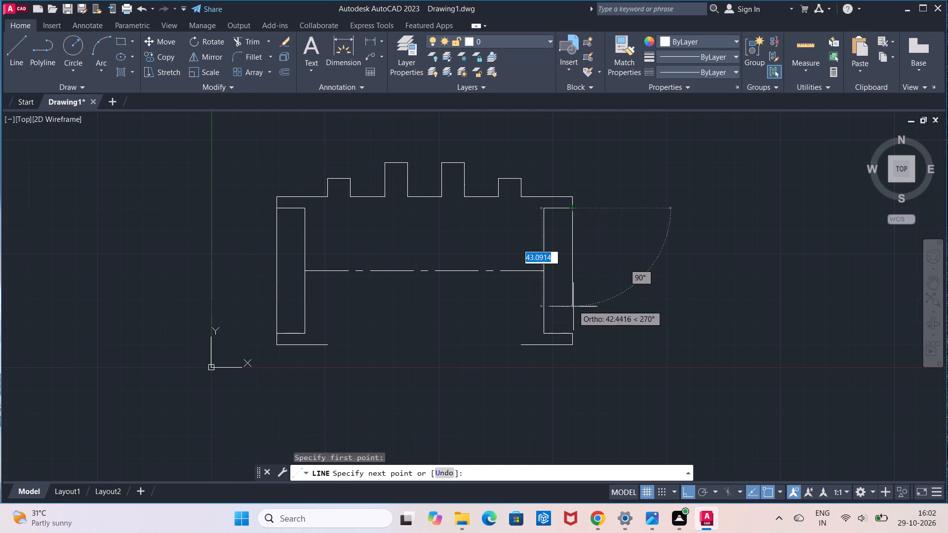
{"action": "left_click", "coordinate": [574, 334]}
{"action": "key", "text": "Escape"}
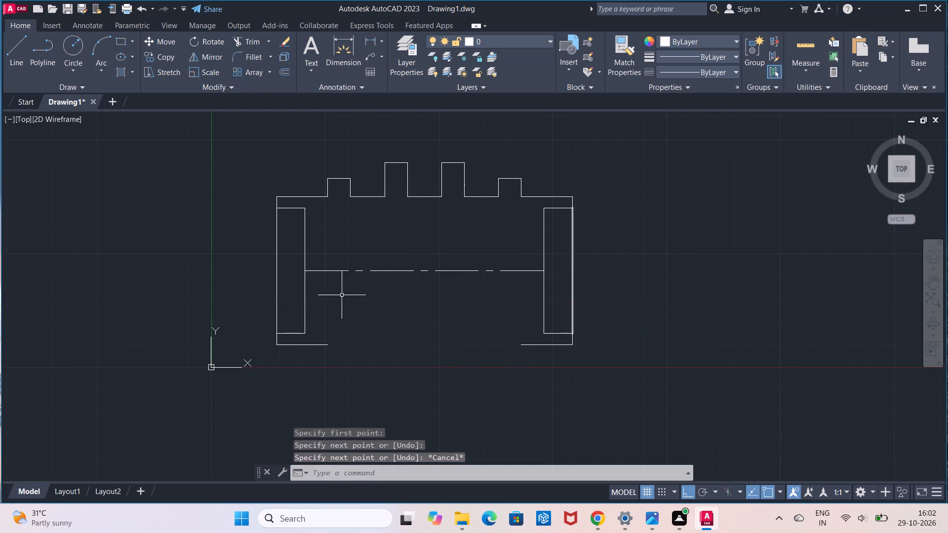
Mirror the ribbed upper outline about the horizontal centre line, keeping the source objects, to form the section's lower ribs.
{"action": "left_click", "coordinate": [294, 143]}
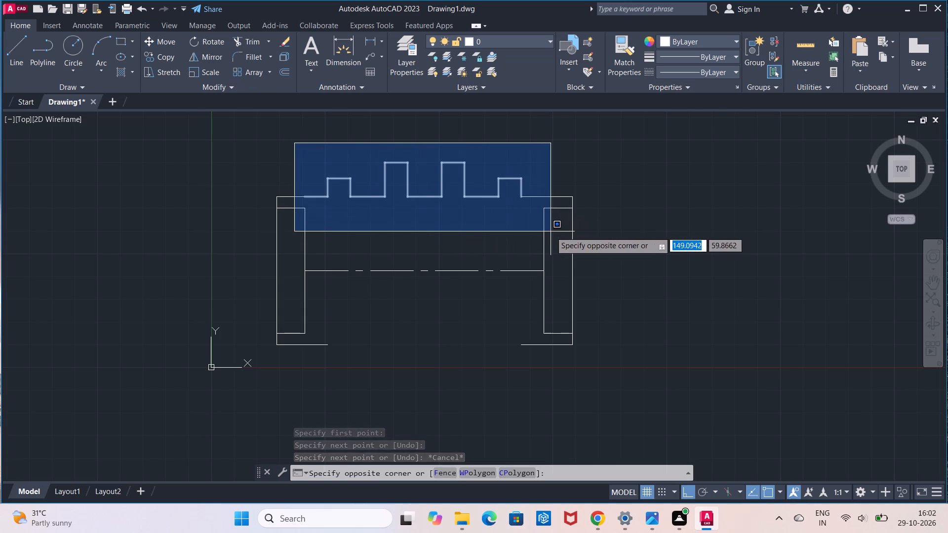
{"action": "left_click", "coordinate": [551, 231]}
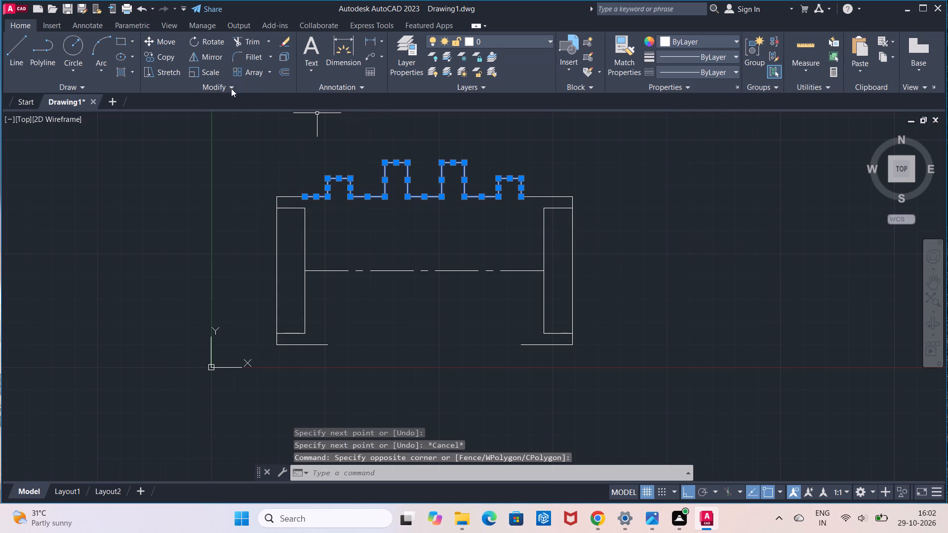
{"action": "left_click", "coordinate": [213, 57]}
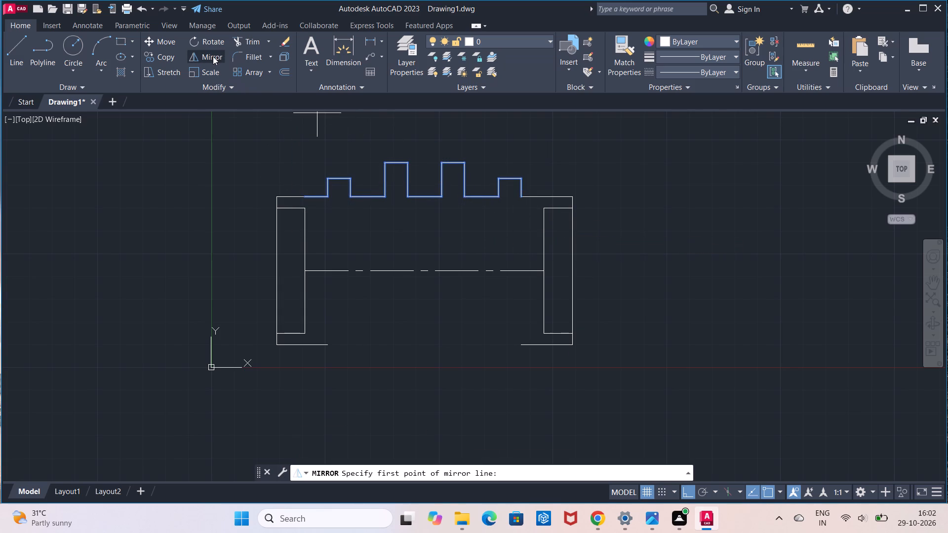
{"action": "left_click", "coordinate": [427, 269]}
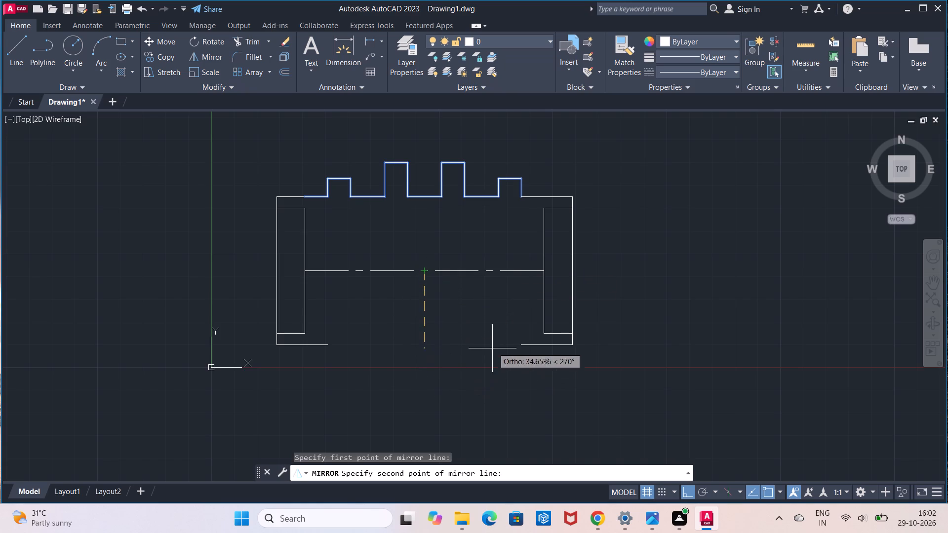
{"action": "left_click", "coordinate": [501, 300]}
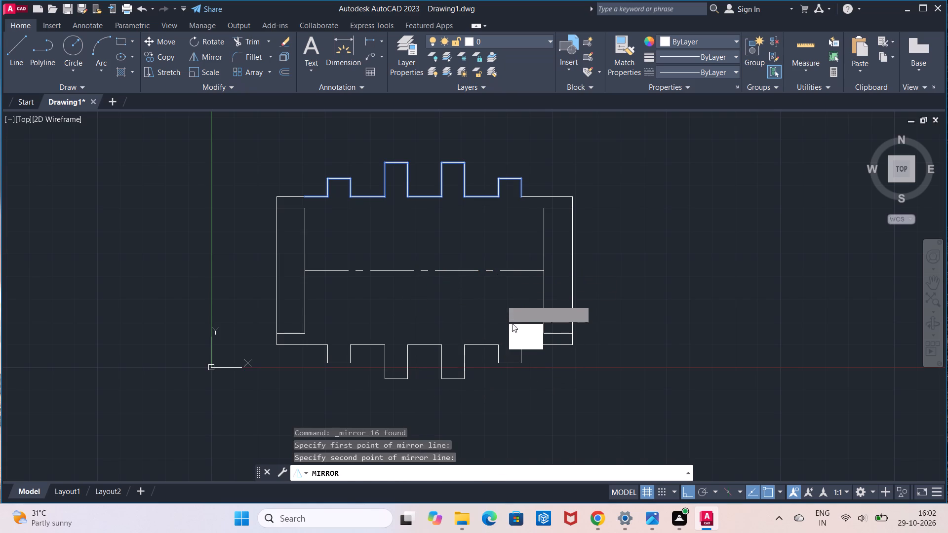
{"action": "left_click_drag", "start_coordinate": [525, 343], "coordinate": [501, 300]}
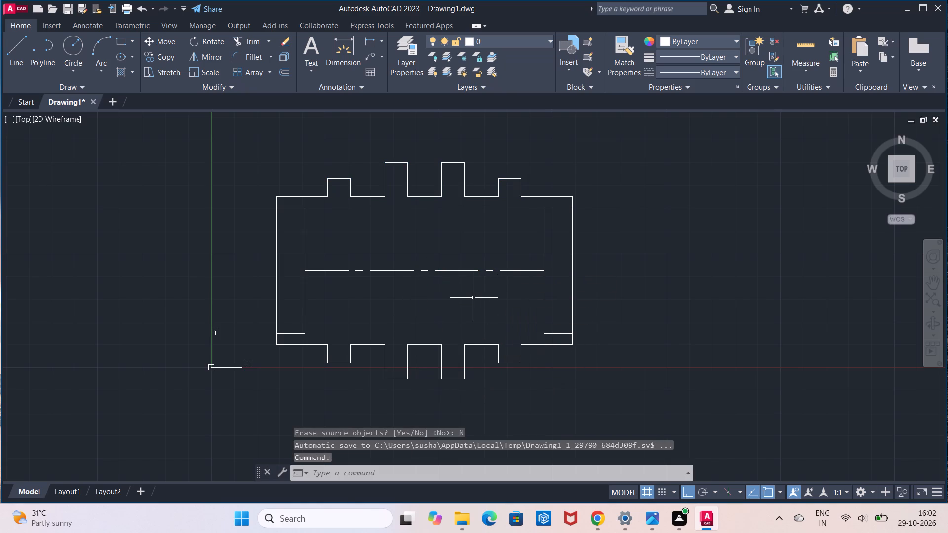
{"action": "key", "text": "Escape"}
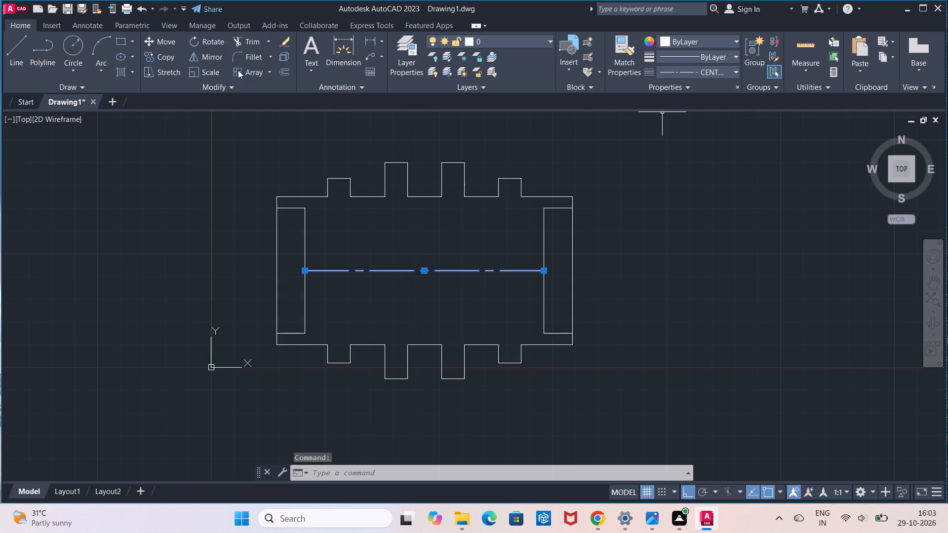
Offset the centre line by 17.5 to both sides, above and below, for the bore edges.
{"action": "left_click", "coordinate": [281, 69]}
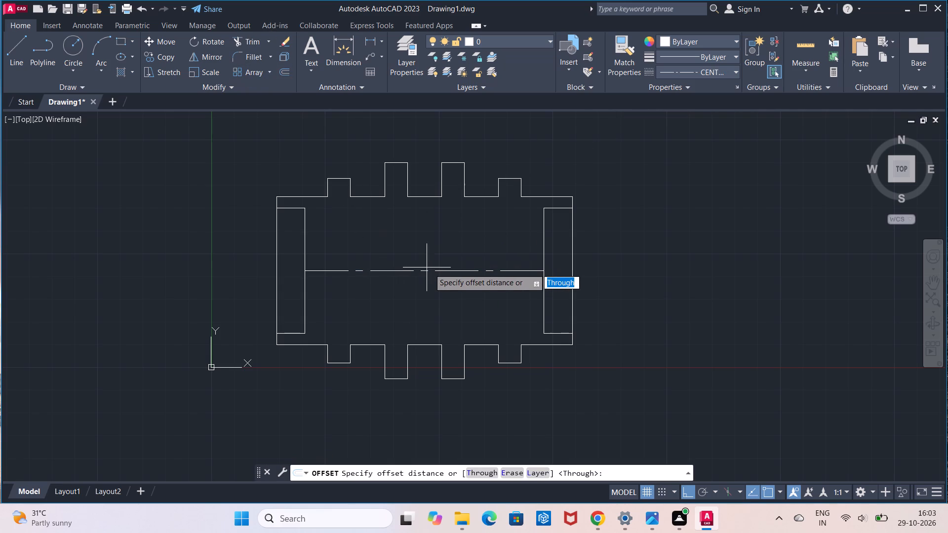
{"action": "left_click", "coordinate": [426, 270]}
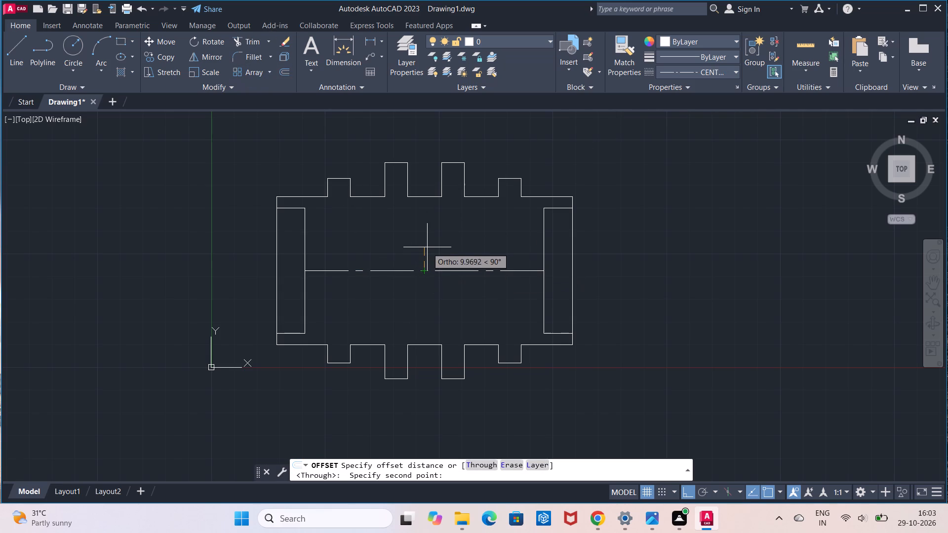
{"action": "type", "text": "17"}
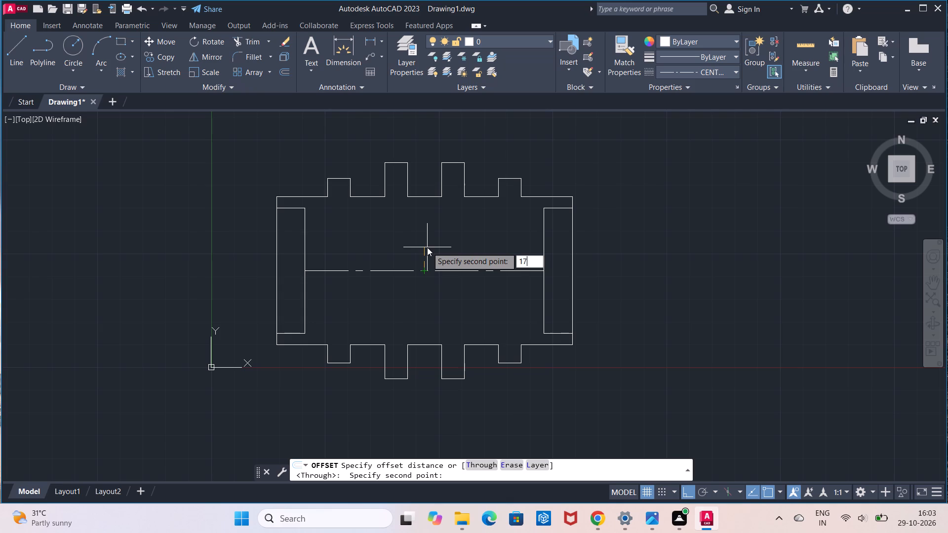
{"action": "type", "text": ".5"}
{"action": "key", "text": "Return"}
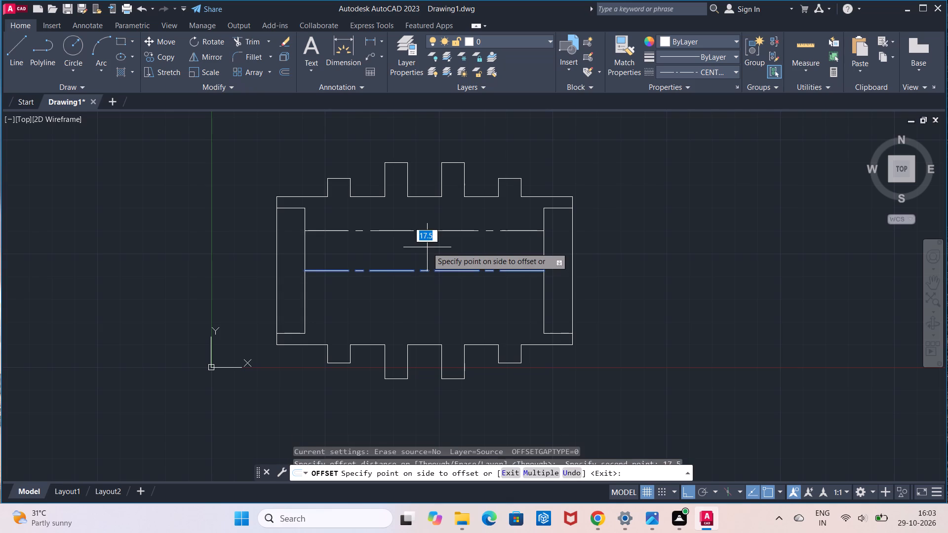
{"action": "left_click", "coordinate": [428, 272]}
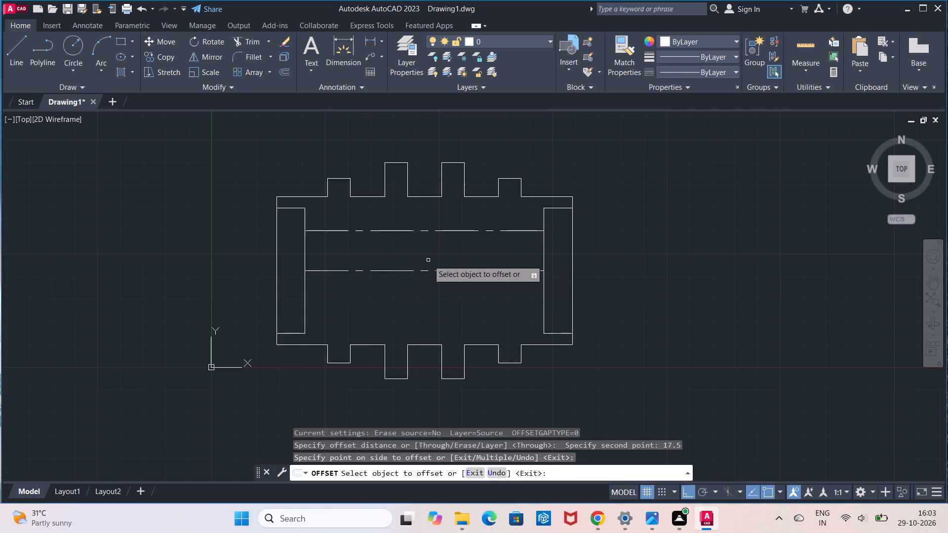
{"action": "left_click", "coordinate": [426, 270]}
{"action": "left_click", "coordinate": [423, 294]}
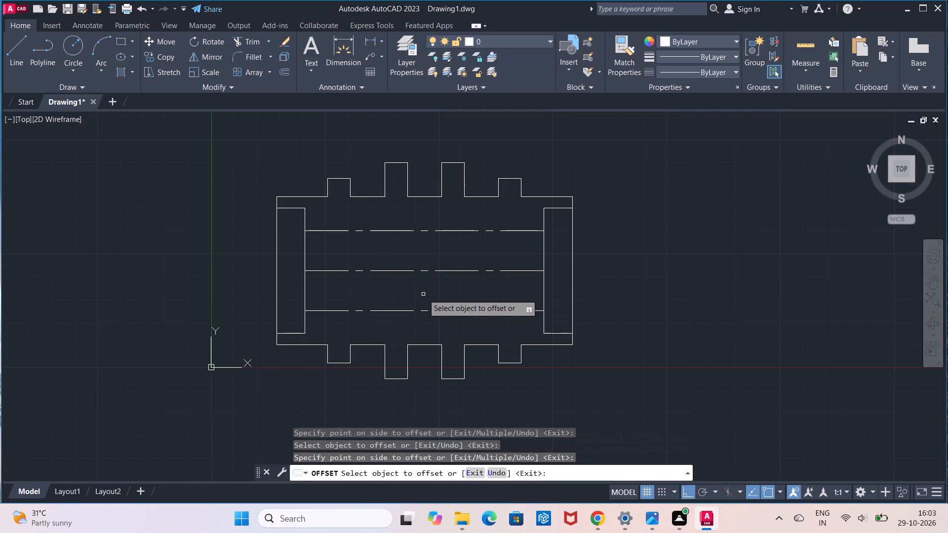
{"action": "key", "text": "Escape"}
Change the linetype of the two offset bore lines from centre style to ByLayer.
{"action": "left_click", "coordinate": [395, 309]}
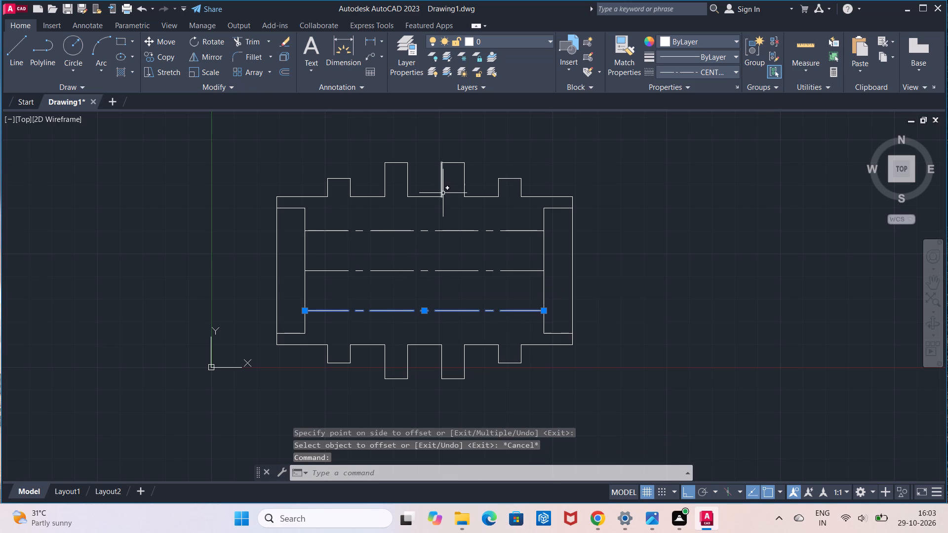
{"action": "left_click", "coordinate": [676, 70]}
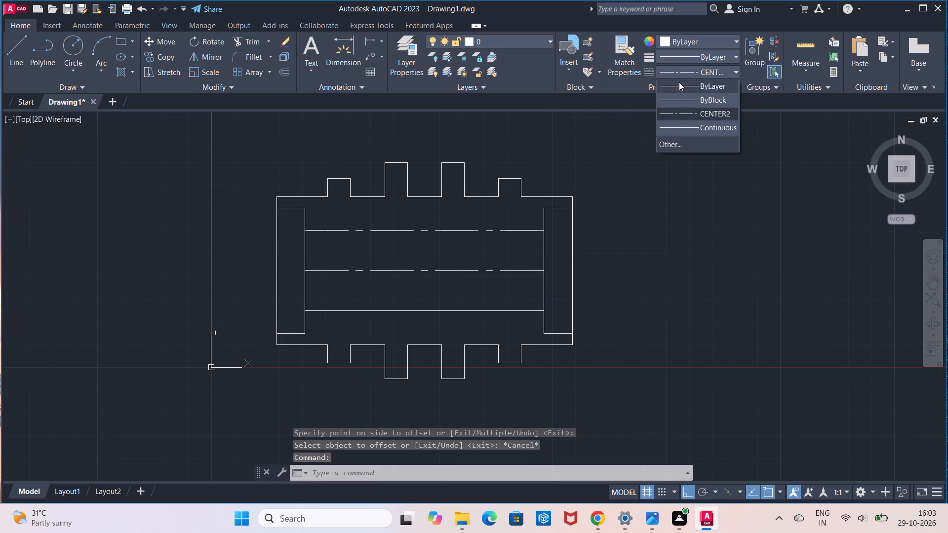
{"action": "left_click", "coordinate": [679, 82]}
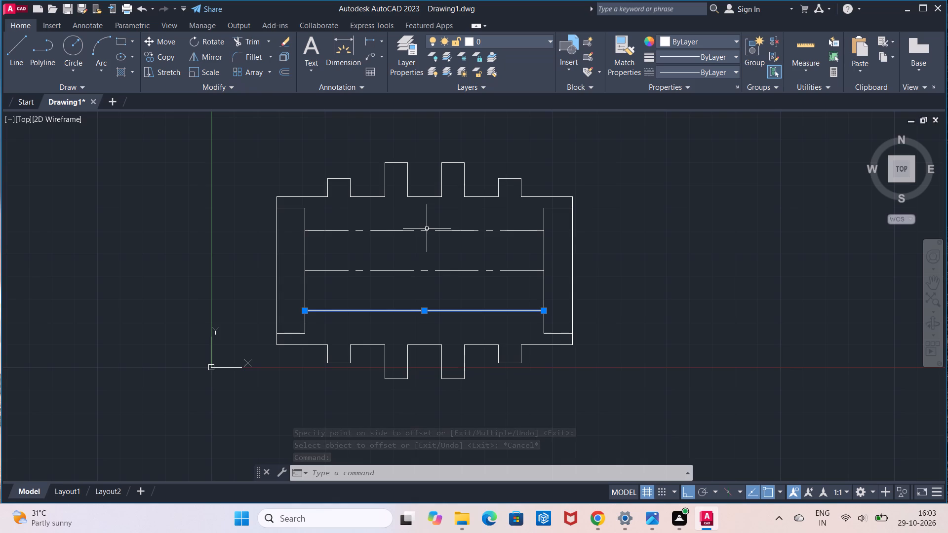
{"action": "left_click", "coordinate": [426, 230]}
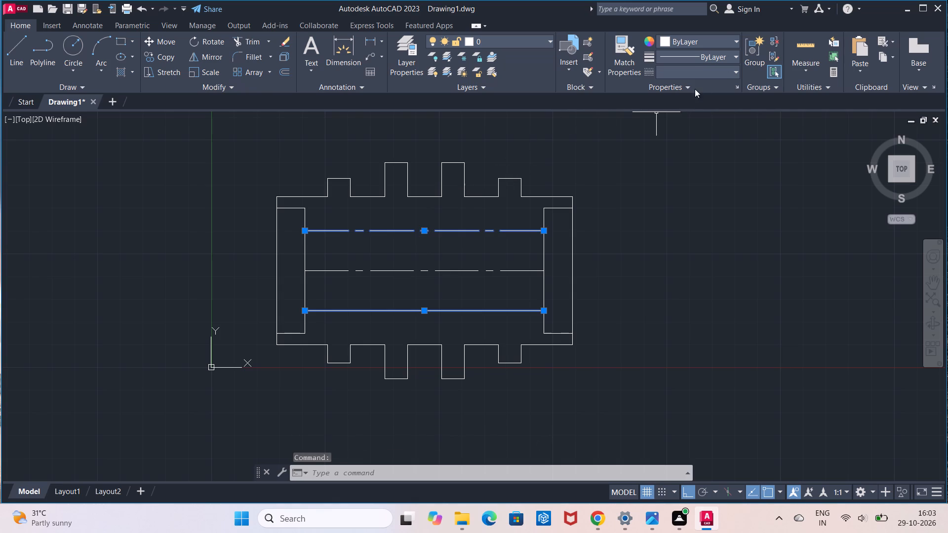
{"action": "left_click", "coordinate": [702, 72]}
{"action": "left_click", "coordinate": [702, 82]}
{"action": "key", "text": "Escape"}
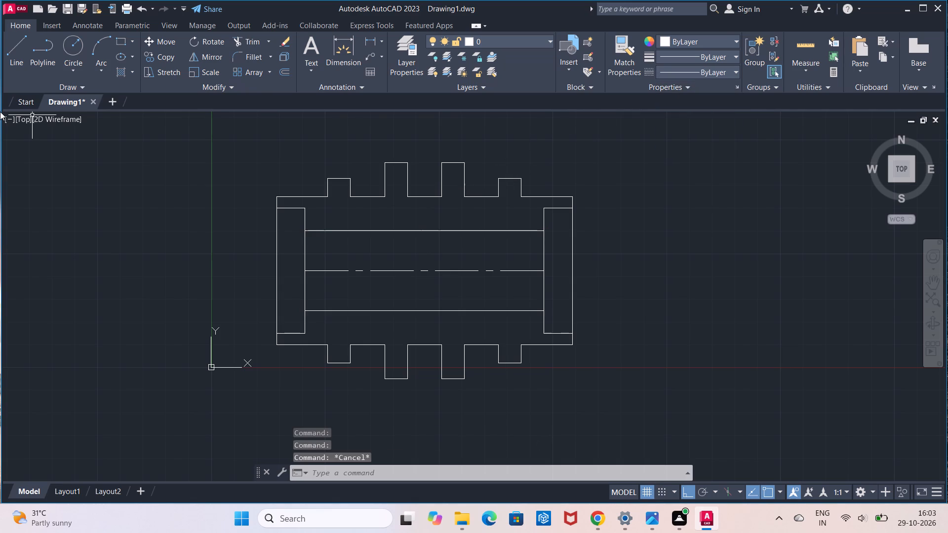
Hatch the upper and lower cut walls of the section, ribs included, with the ANSI31 pattern.
{"action": "left_click", "coordinate": [117, 72]}
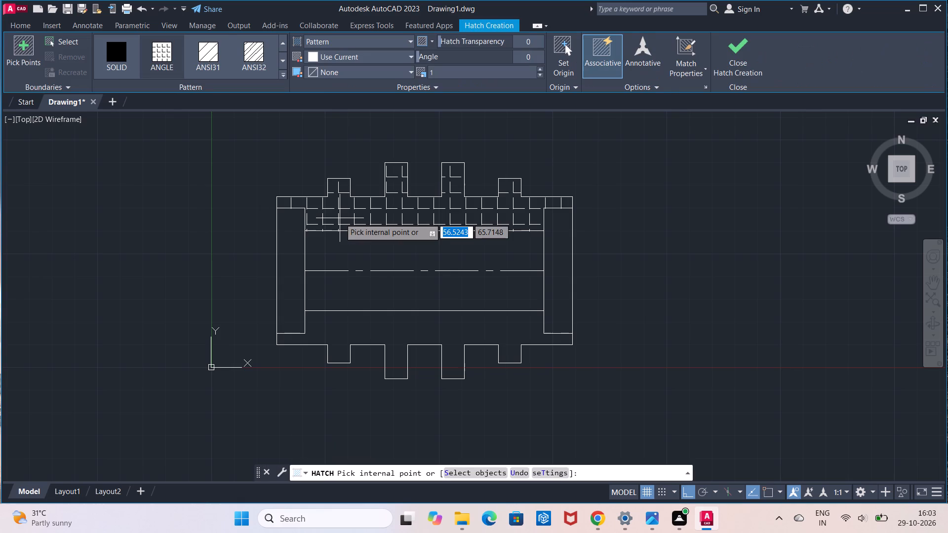
{"action": "left_click", "coordinate": [206, 51]}
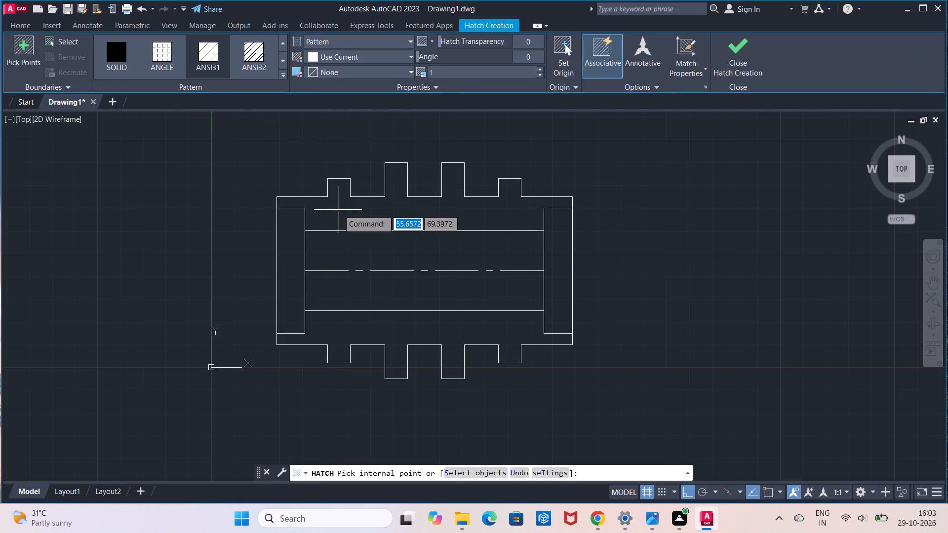
{"action": "left_click", "coordinate": [338, 210]}
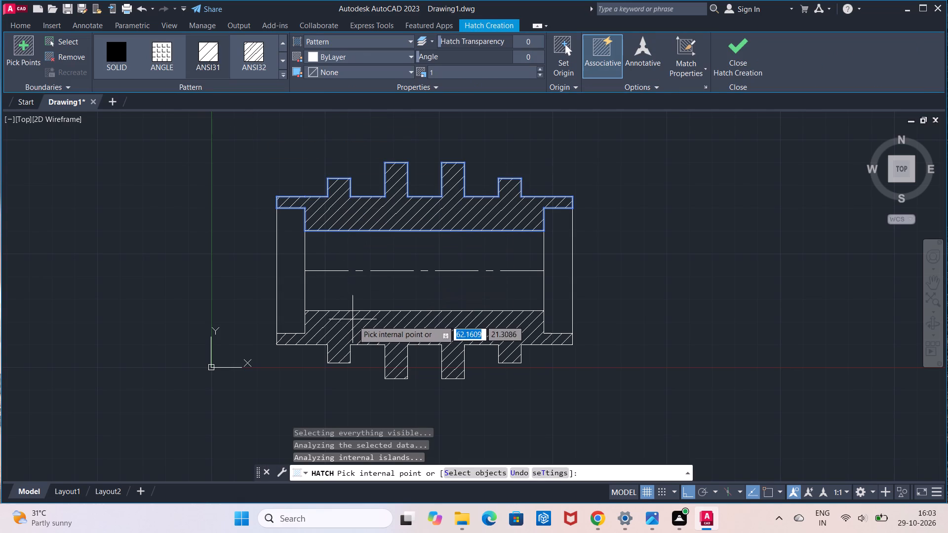
{"action": "left_click", "coordinate": [354, 323]}
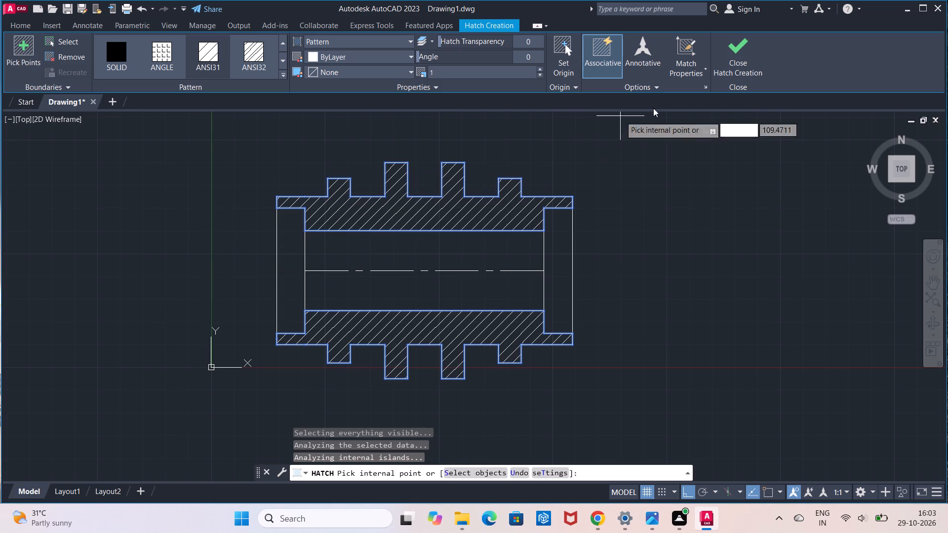
{"action": "left_click", "coordinate": [743, 70]}
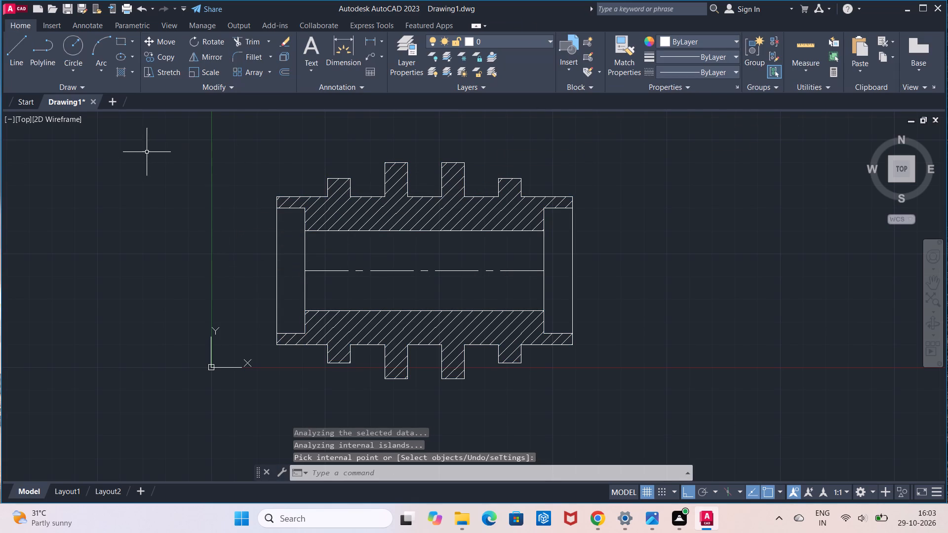
{"action": "key", "text": "Escape"}
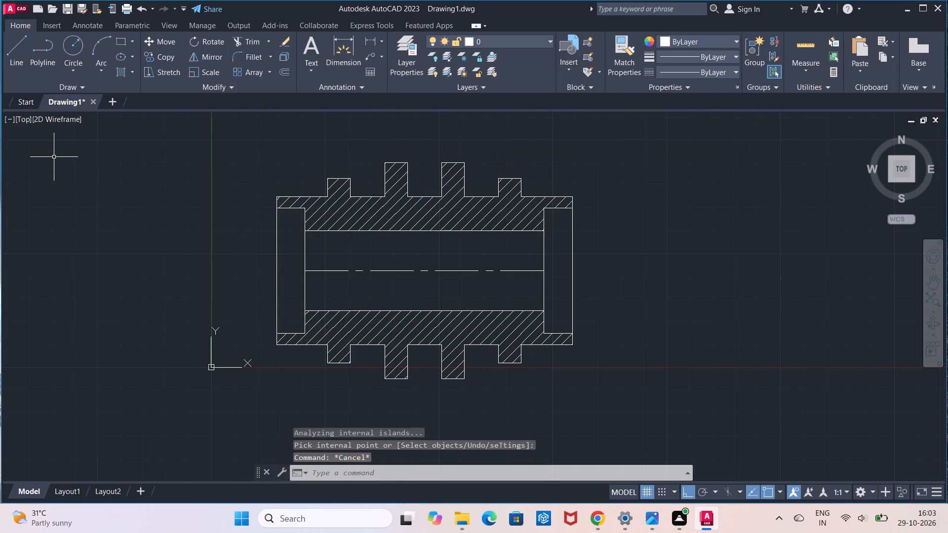
Move the whole hatched section view diagonally up and away from the origin, about 174 units at 54°, with Ortho off.
{"action": "scroll", "coordinate": [337, 276], "scroll_direction": "down", "scroll_amount": 1}
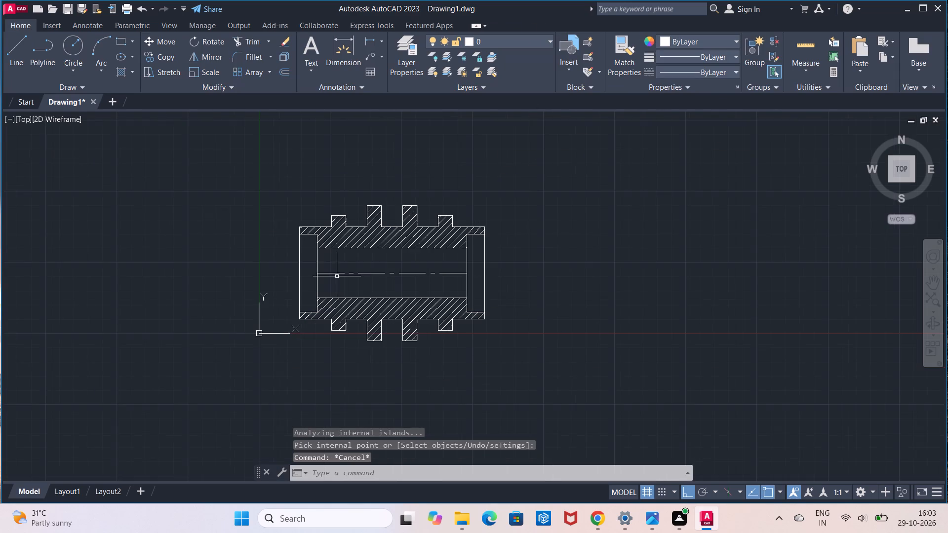
{"action": "left_click", "coordinate": [269, 166]}
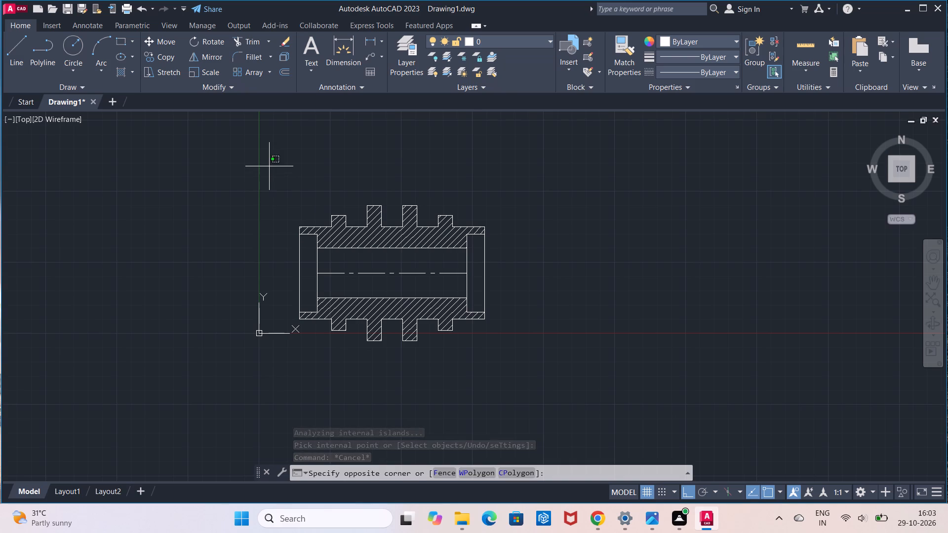
{"action": "left_click", "coordinate": [531, 372]}
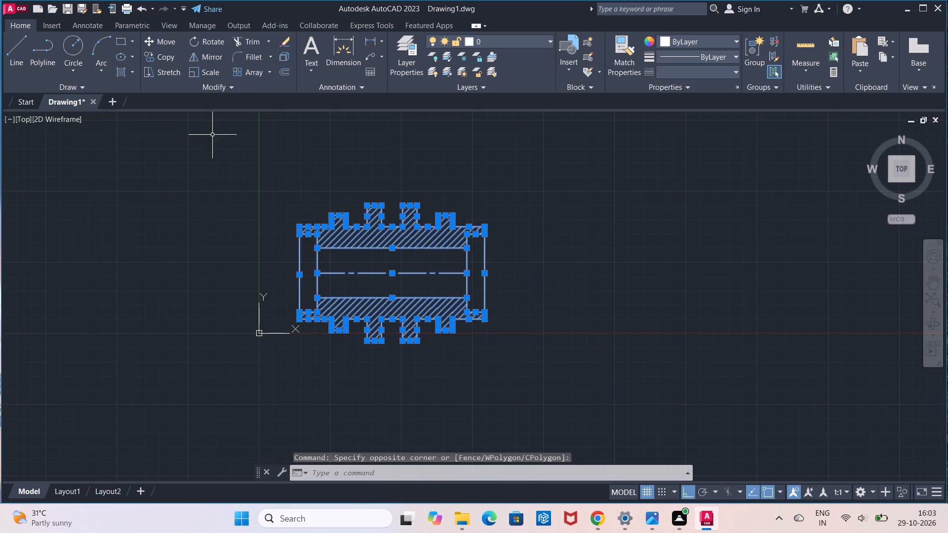
{"action": "left_click", "coordinate": [175, 40]}
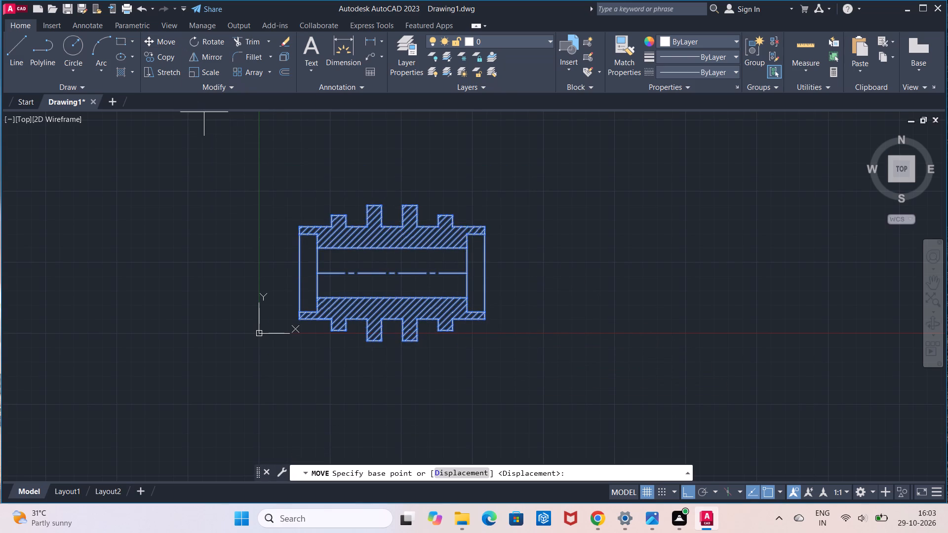
{"action": "left_click", "coordinate": [401, 258]}
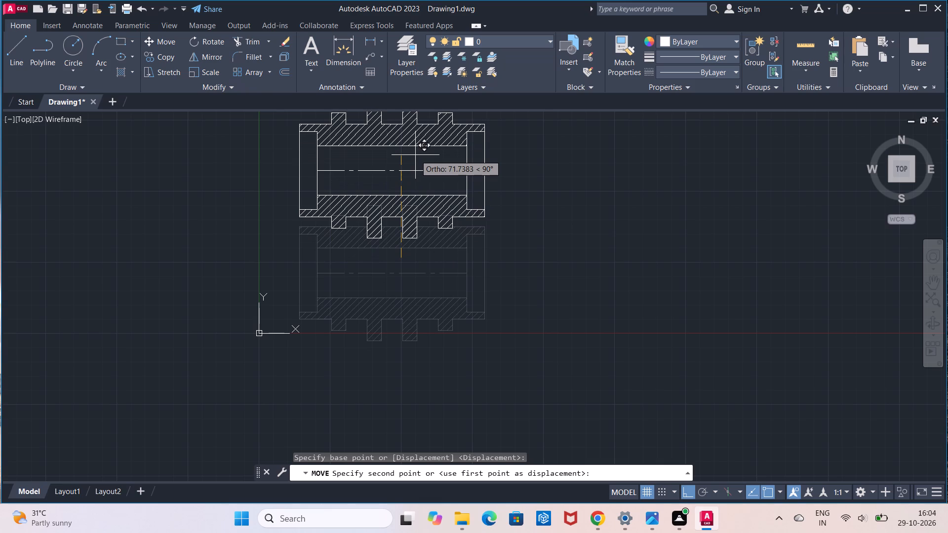
{"action": "key", "text": "F8"}
{"action": "middle_click_drag", "start_coordinate": [465, 163], "coordinate": [465, 256]}
{"action": "scroll", "coordinate": [465, 163], "scroll_direction": "down", "scroll_amount": 1}
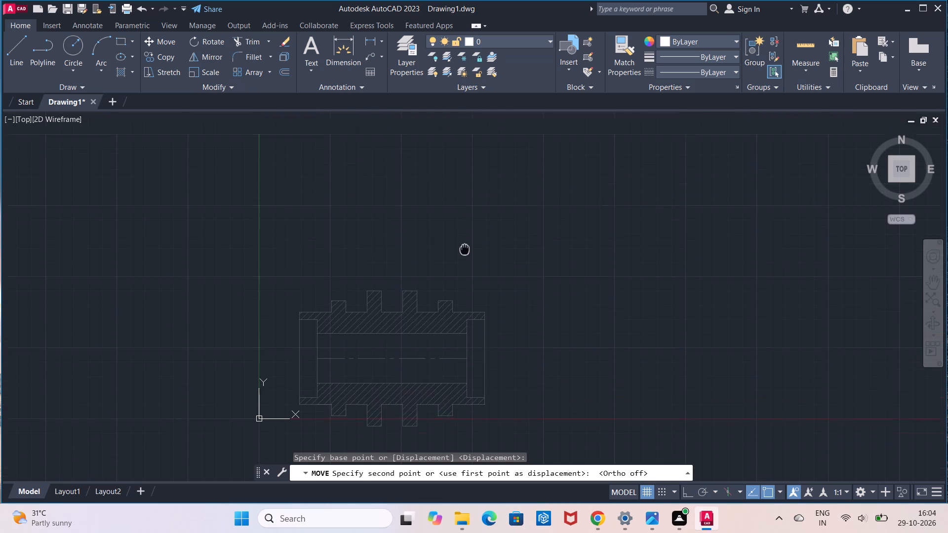
{"action": "middle_click_drag", "start_coordinate": [465, 256], "coordinate": [469, 332]}
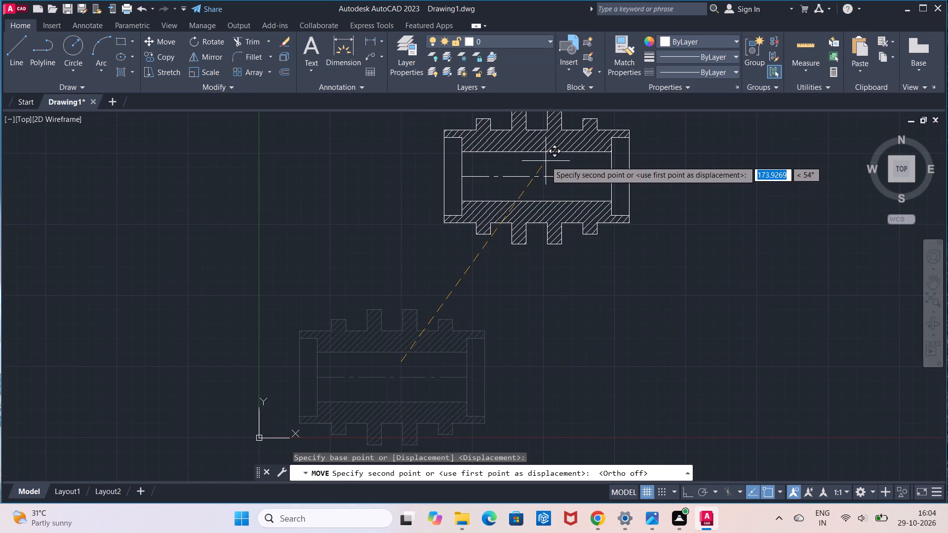
{"action": "left_click", "coordinate": [546, 161]}
{"action": "middle_click_drag", "start_coordinate": [544, 232], "coordinate": [502, 257]}
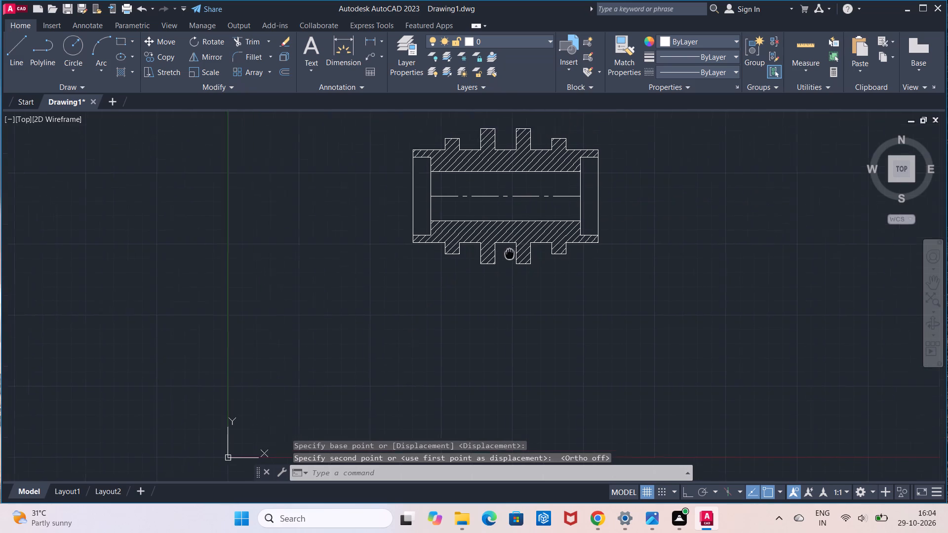
{"action": "middle_click_drag", "start_coordinate": [502, 257], "coordinate": [474, 270]}
{"action": "middle_click_drag", "start_coordinate": [450, 282], "coordinate": [397, 304]}
{"action": "scroll", "coordinate": [396, 285], "scroll_direction": "up", "scroll_amount": 1}
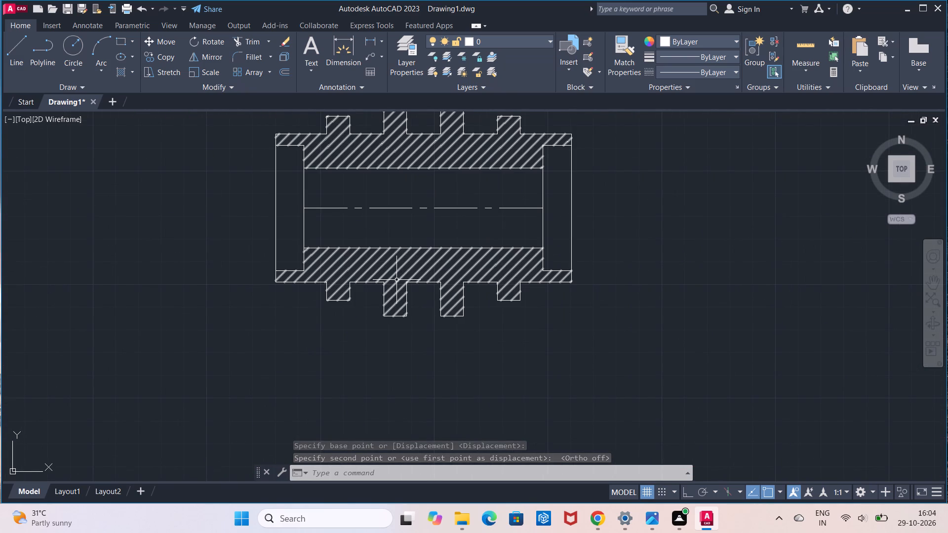
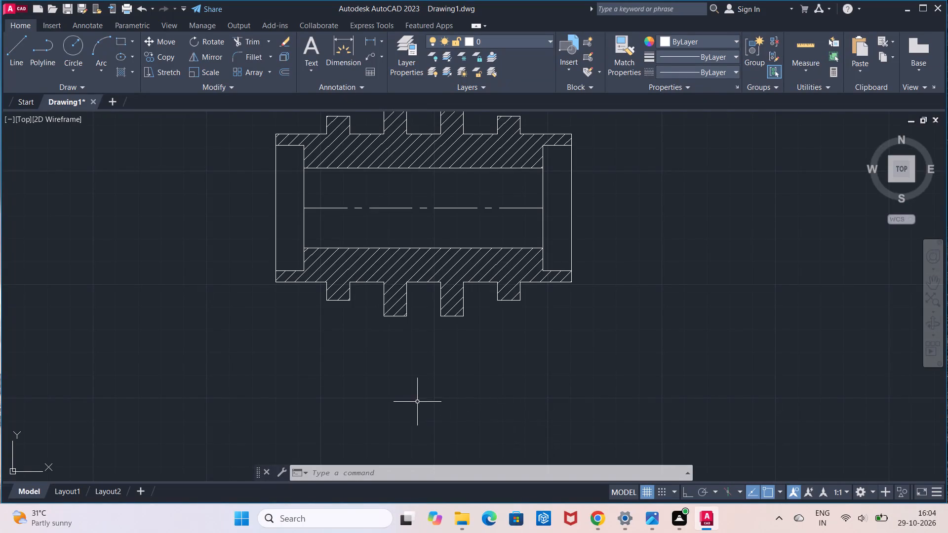
With Ortho on, draw a 65-unit vertical line below the section view, aligned with its left end.
{"action": "scroll", "coordinate": [387, 387], "scroll_direction": "down", "scroll_amount": 1}
{"action": "middle_click_drag", "start_coordinate": [387, 387], "coordinate": [362, 317]}
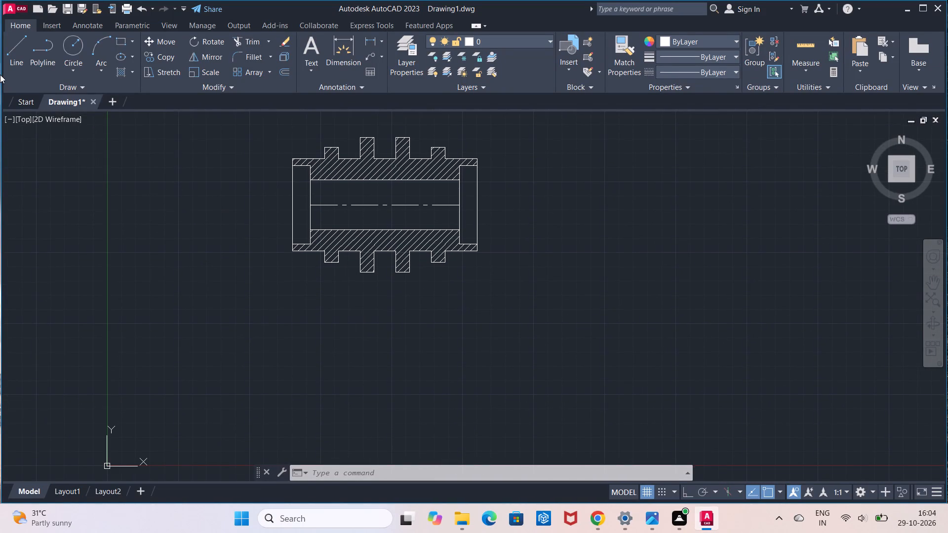
{"action": "left_click", "coordinate": [11, 66]}
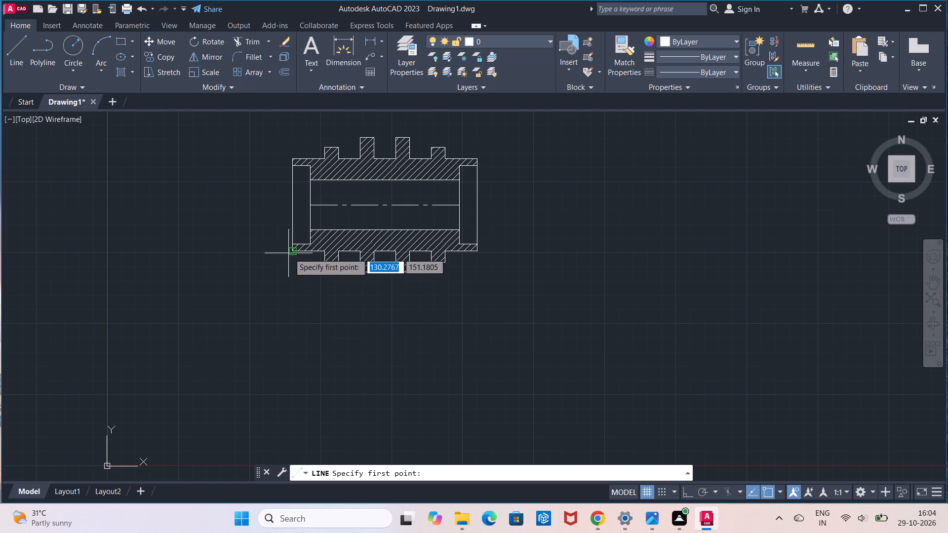
{"action": "left_click", "coordinate": [290, 346]}
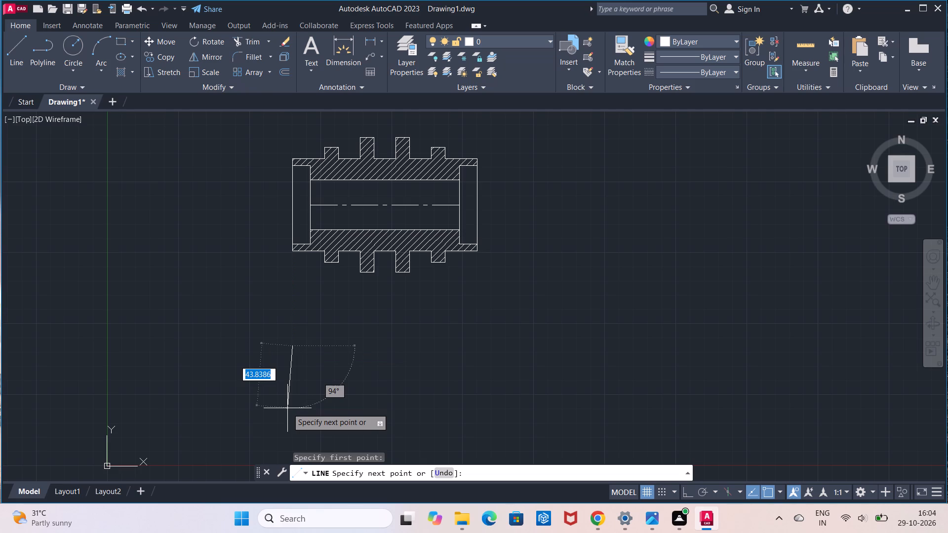
{"action": "key", "text": "F8"}
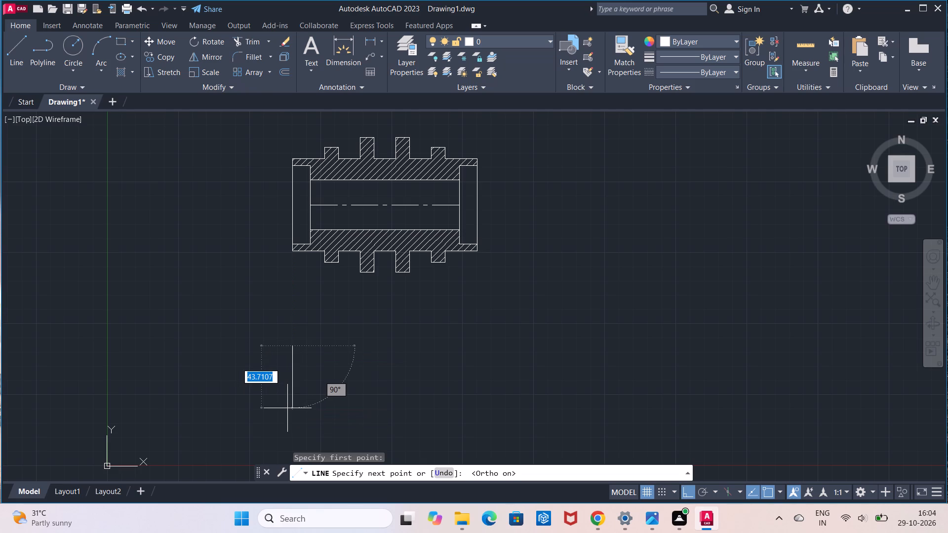
{"action": "type", "text": "65"}
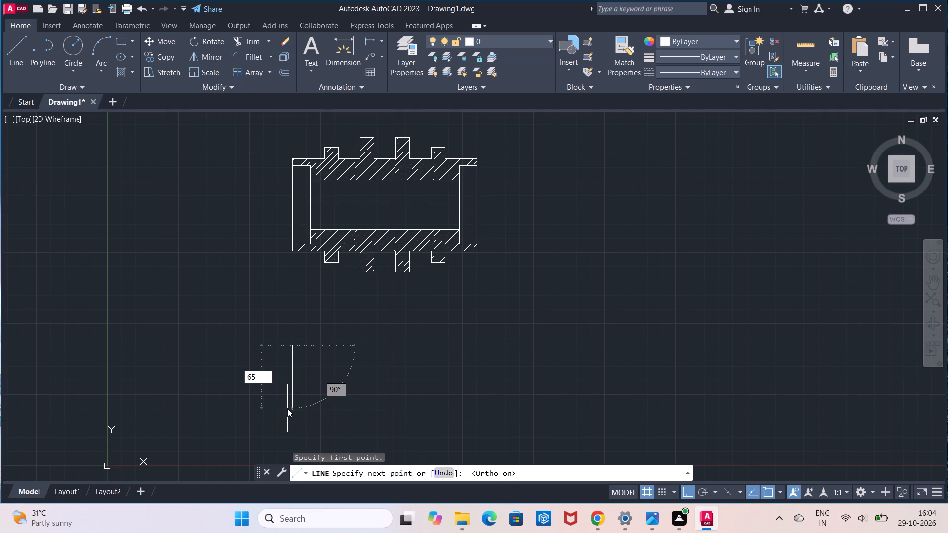
{"action": "key", "text": "Return"}
{"action": "key", "text": "Escape"}
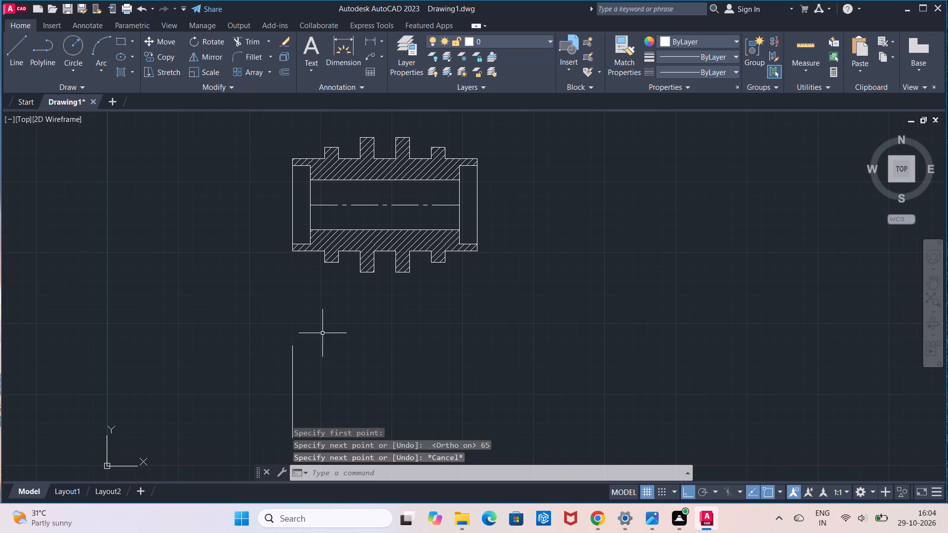
Measure the overall height across the section's tall rib with a linear dimension, without placing it.
{"action": "left_click", "coordinate": [369, 38]}
{"action": "left_click", "coordinate": [360, 134]}
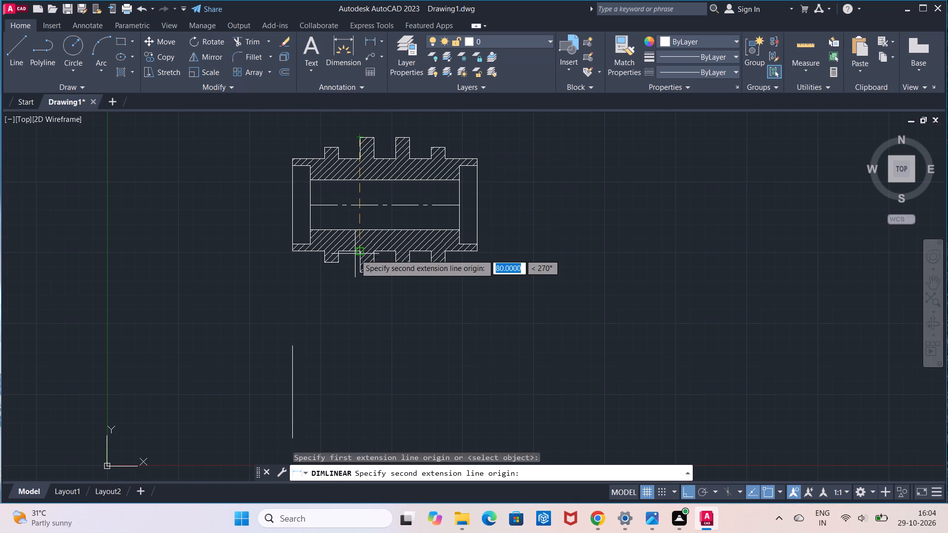
{"action": "left_click", "coordinate": [355, 270]}
{"action": "scroll", "coordinate": [355, 270], "scroll_direction": "up", "scroll_amount": 1}
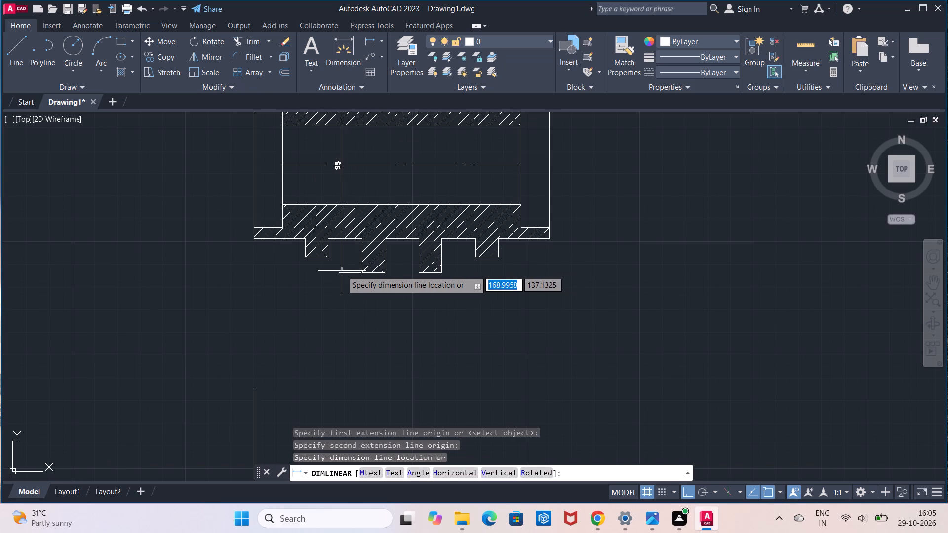
{"action": "key", "text": "Escape"}
{"action": "scroll", "coordinate": [342, 271], "scroll_direction": "down", "scroll_amount": 1}
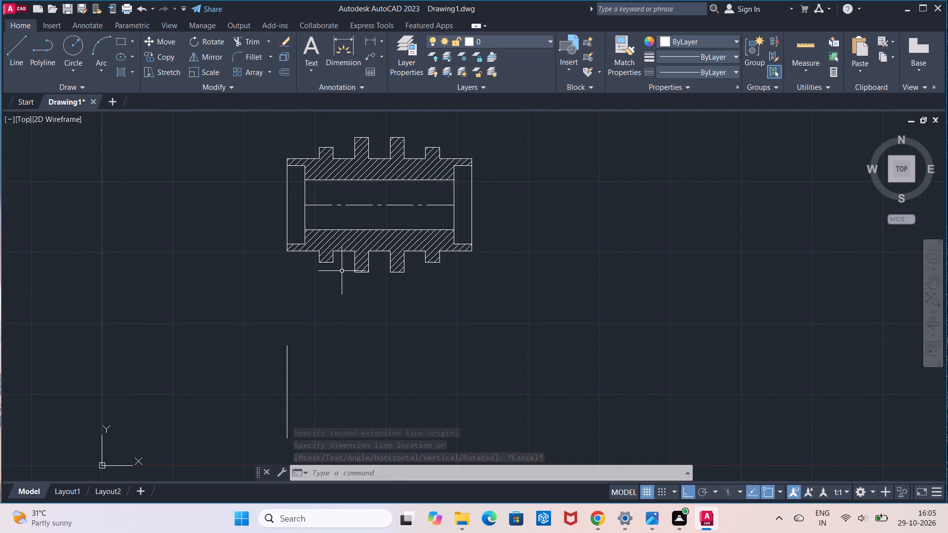
Draw 22.5-unit horizontal lines to the right from the upper and lower ends of the new vertical line.
{"action": "middle_click_drag", "start_coordinate": [336, 267], "coordinate": [323, 210]}
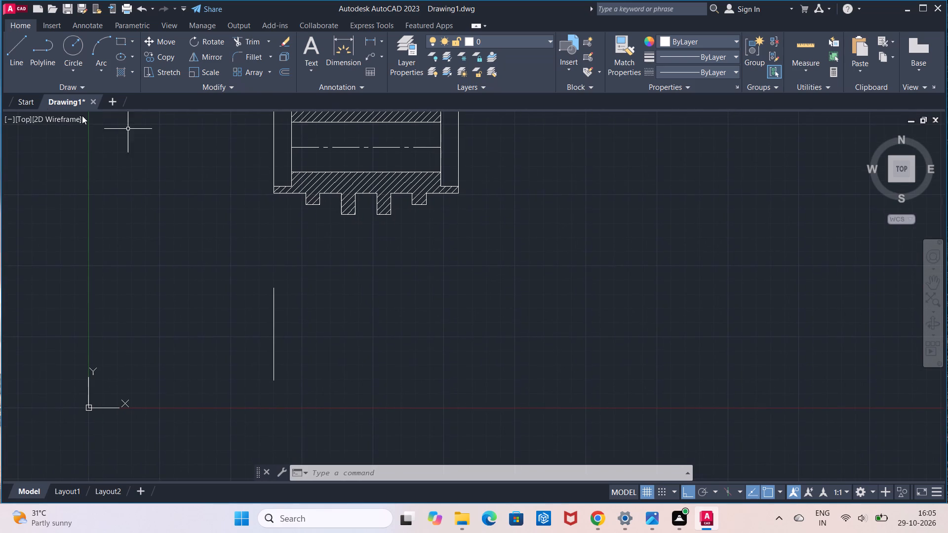
{"action": "left_click", "coordinate": [10, 72]}
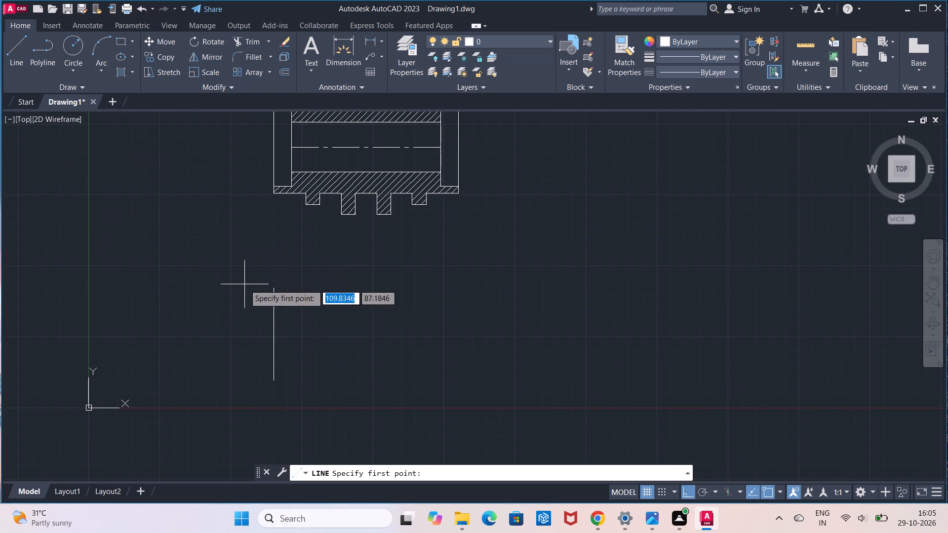
{"action": "left_click", "coordinate": [271, 286]}
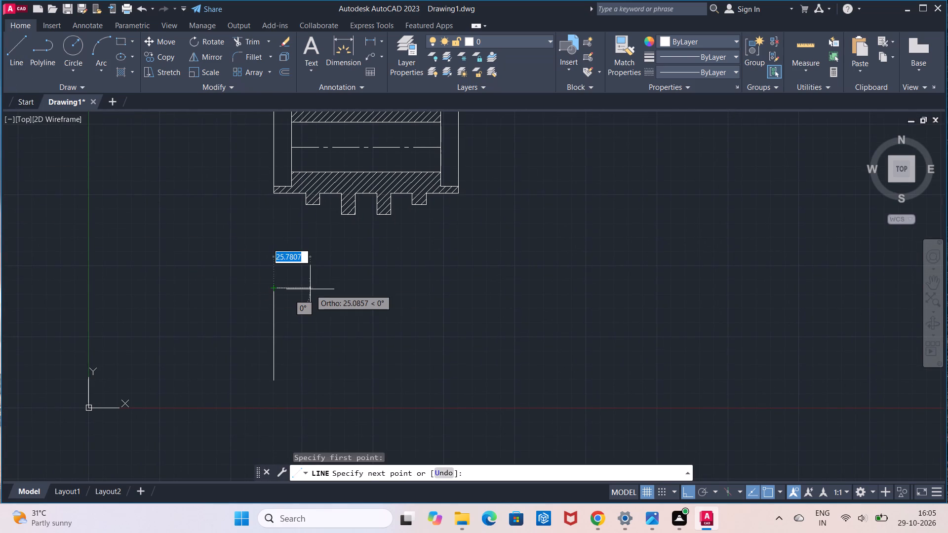
{"action": "type", "text": "22.5"}
{"action": "key", "text": "Return"}
{"action": "key", "text": "Escape"}
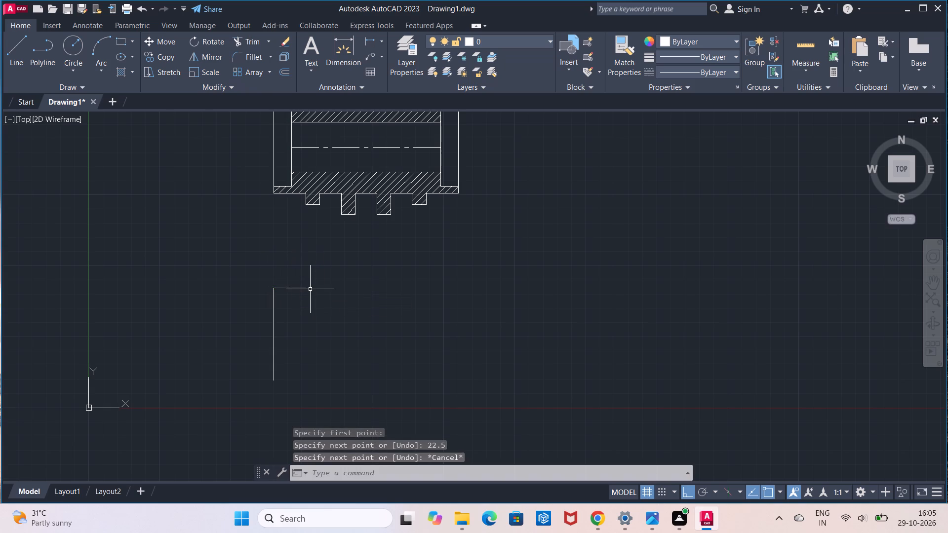
{"action": "left_click", "coordinate": [11, 54]}
{"action": "left_click", "coordinate": [274, 381]}
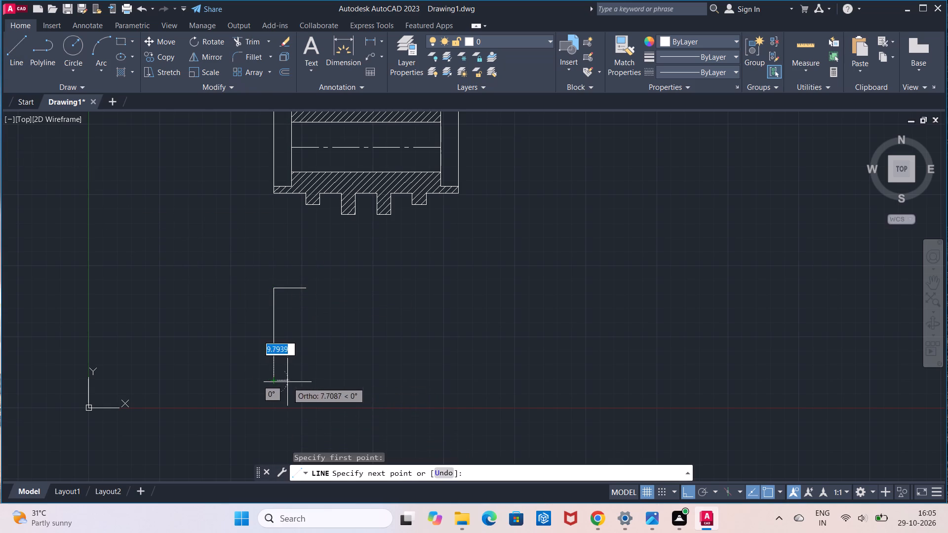
{"action": "type", "text": "22.5"}
{"action": "key", "text": "Return"}
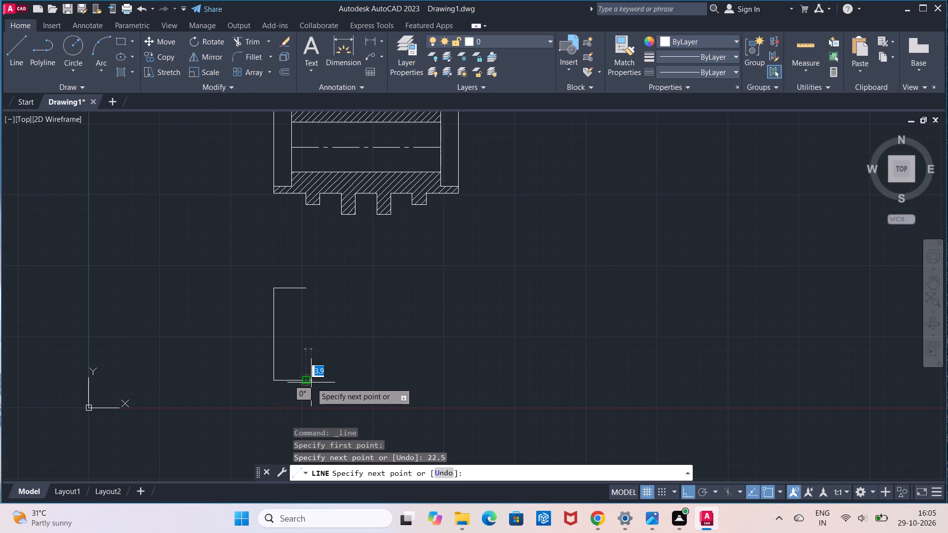
{"action": "key", "text": "Escape"}
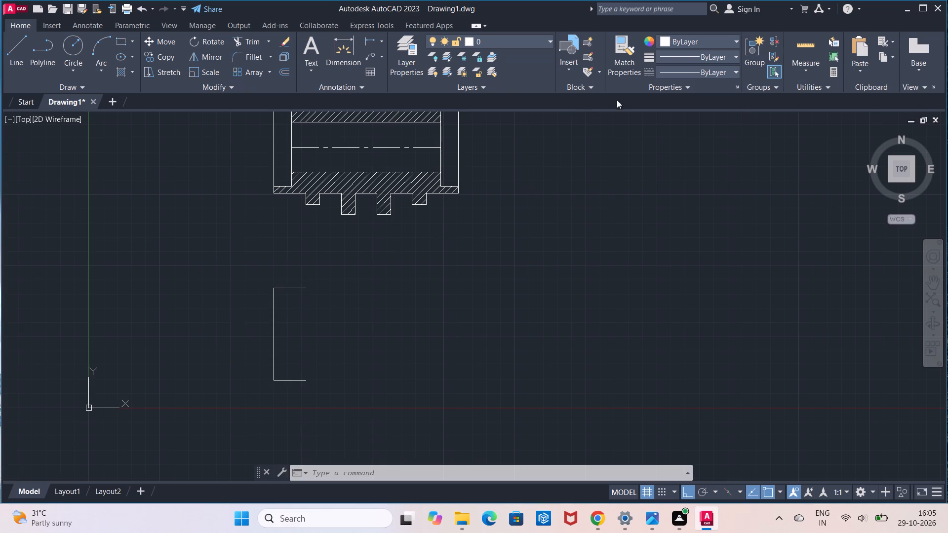
Draw a 130-unit horizontal centre line in CENTER2 linetype from the midpoint of the vertical edge.
{"action": "left_click", "coordinate": [664, 66]}
{"action": "left_click", "coordinate": [689, 109]}
{"action": "left_click", "coordinate": [8, 43]}
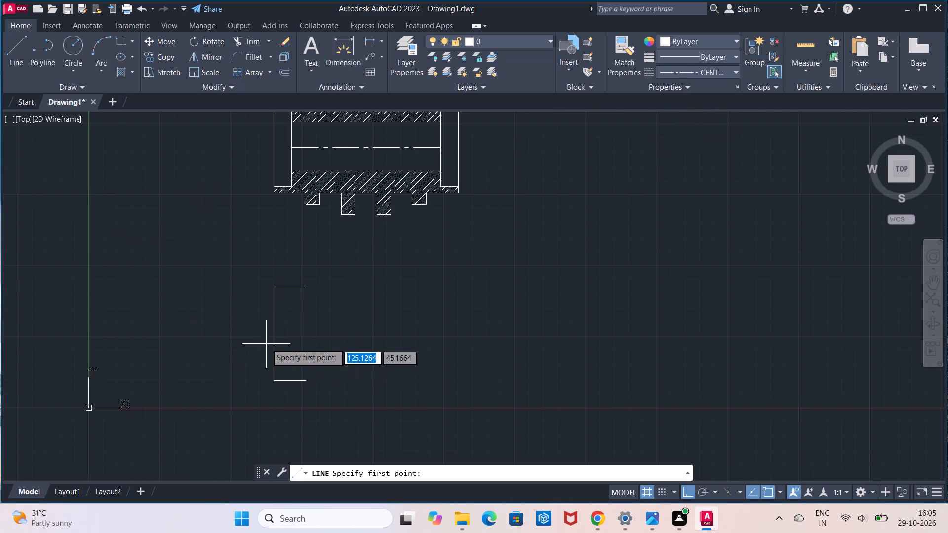
{"action": "left_click", "coordinate": [273, 335]}
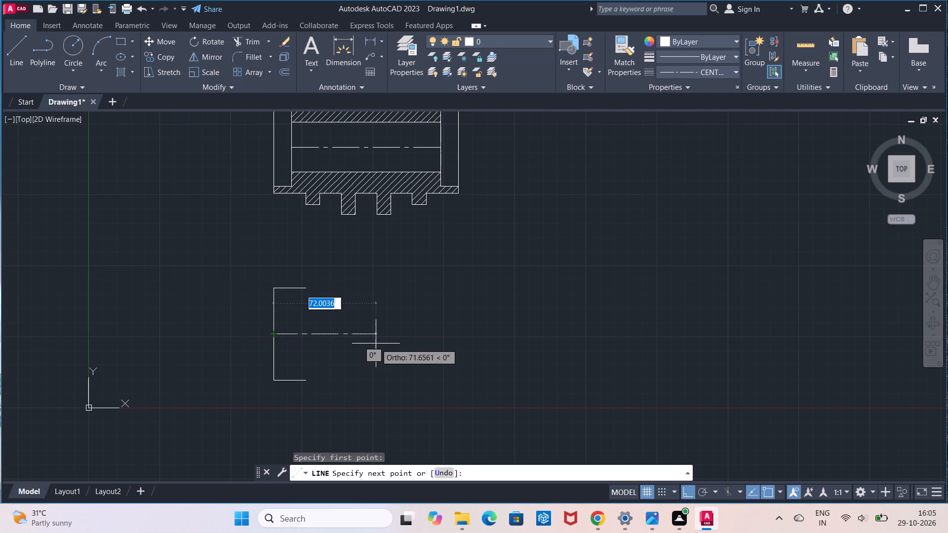
{"action": "type", "text": "13"}
{"action": "key", "text": "0"}
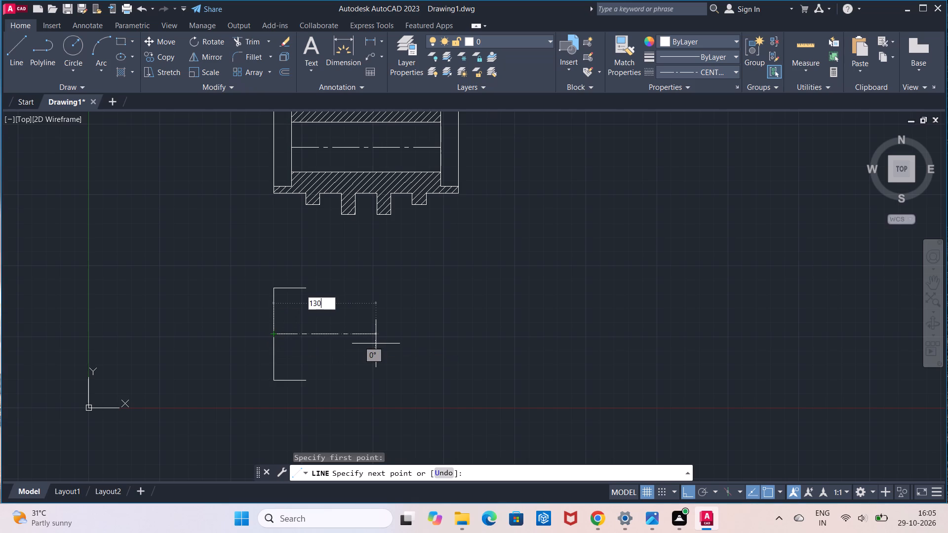
{"action": "key", "text": "Return"}
{"action": "key", "text": "Escape"}
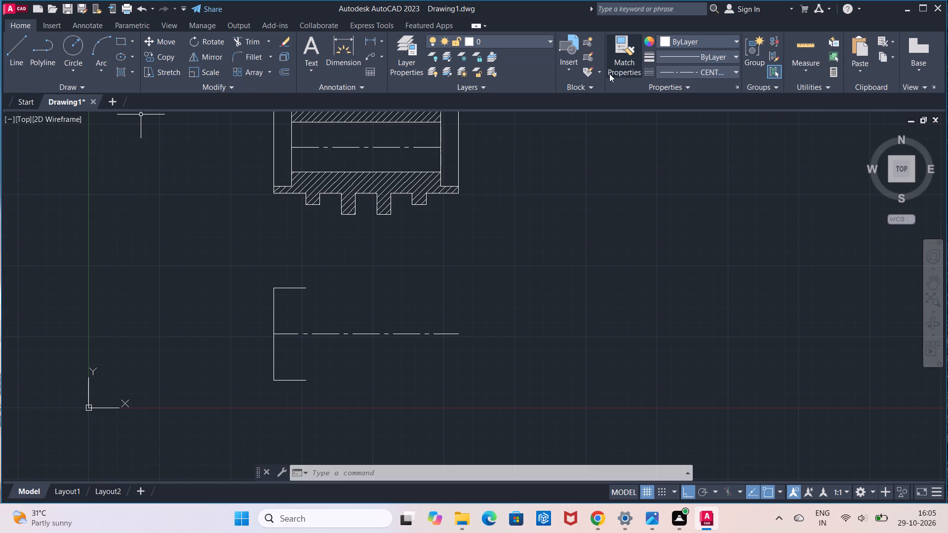
Restore the ByLayer linetype and close the end block's right side with two vertical lines meeting at the centre line.
{"action": "left_click", "coordinate": [660, 72]}
{"action": "left_click", "coordinate": [671, 96]}
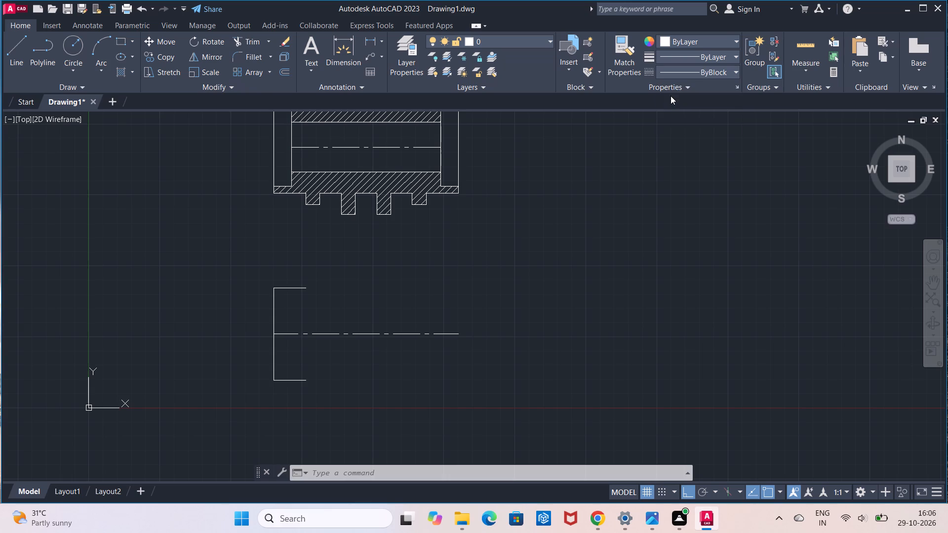
{"action": "left_click", "coordinate": [681, 73]}
{"action": "left_click", "coordinate": [692, 91]}
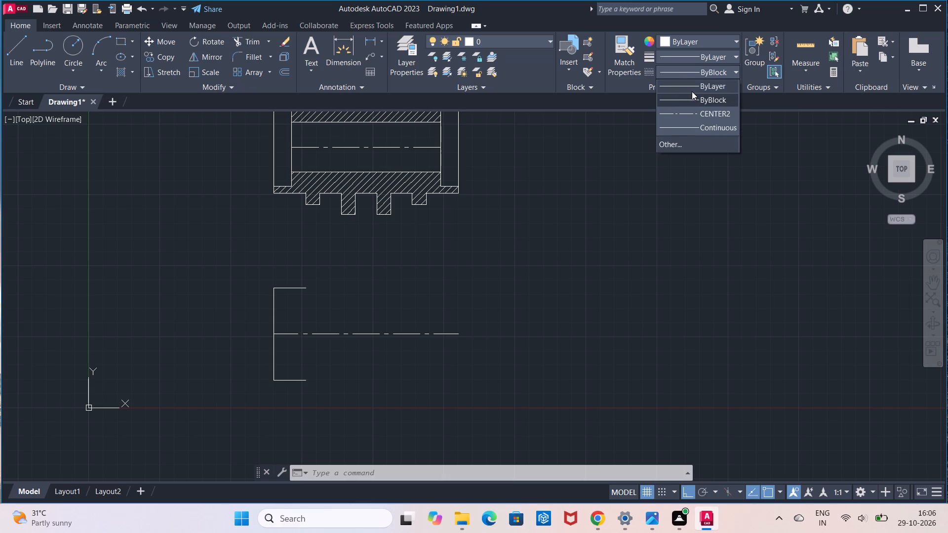
{"action": "left_click", "coordinate": [11, 64]}
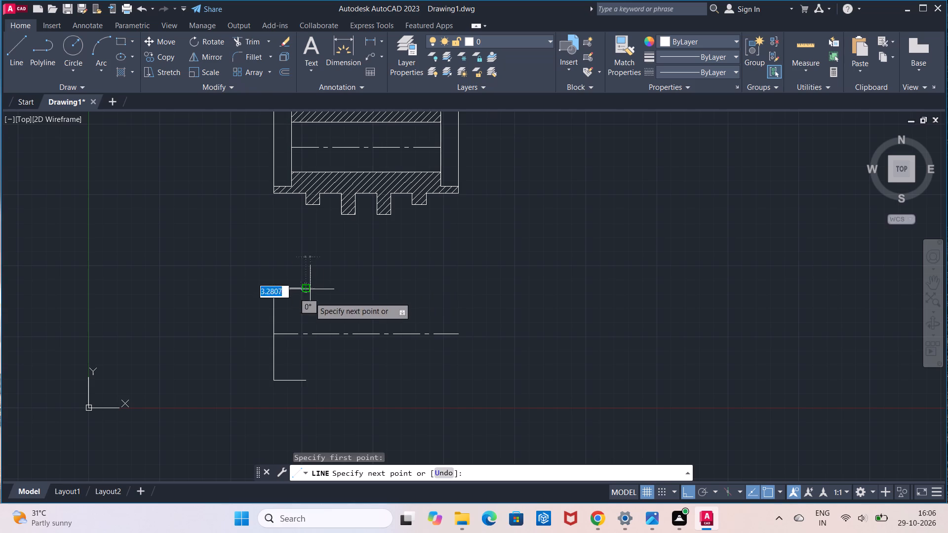
{"action": "left_click", "coordinate": [308, 332]}
{"action": "key", "text": "Escape"}
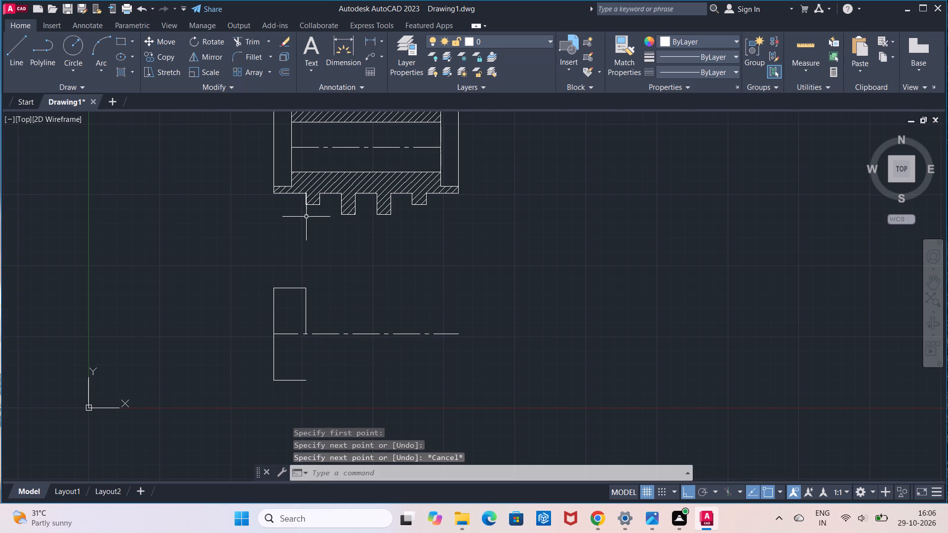
{"action": "left_click", "coordinate": [20, 63]}
{"action": "left_click", "coordinate": [304, 336]}
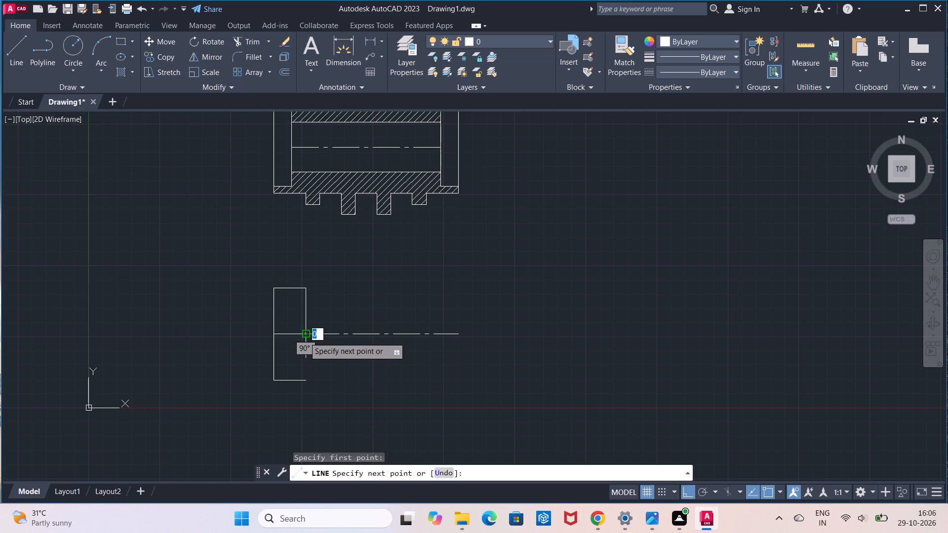
{"action": "left_click", "coordinate": [305, 381]}
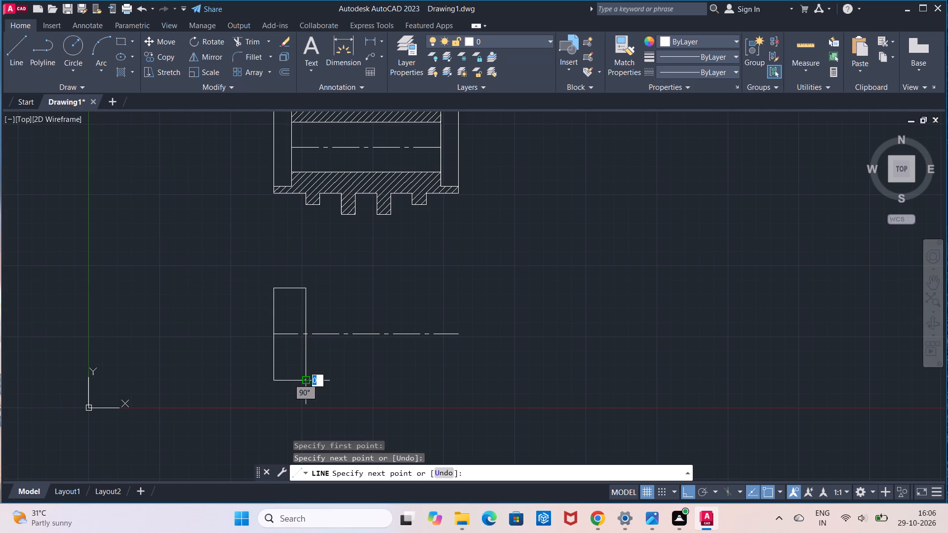
{"action": "key", "text": "Escape"}
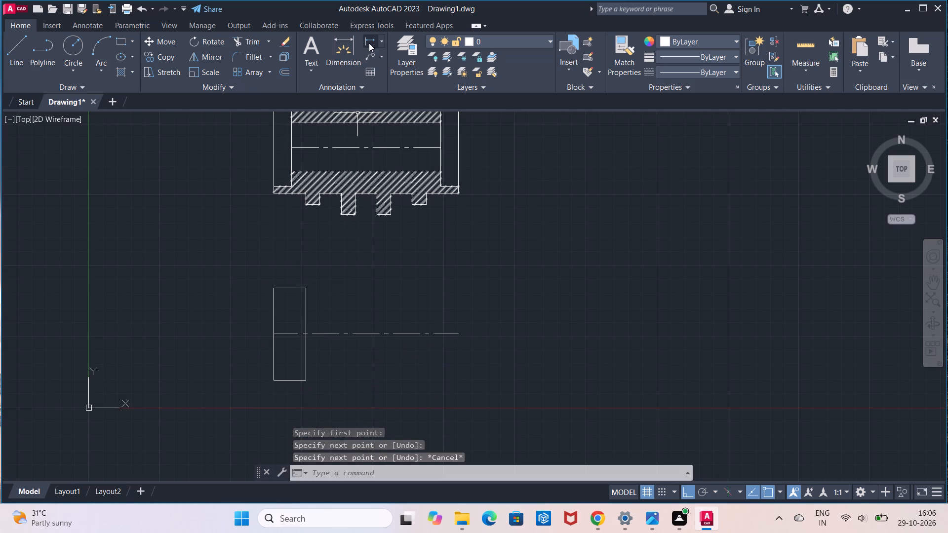
Measure the end block's half height from the centre line to its top corner with a linear dimension, without placing it.
{"action": "left_click", "coordinate": [369, 42]}
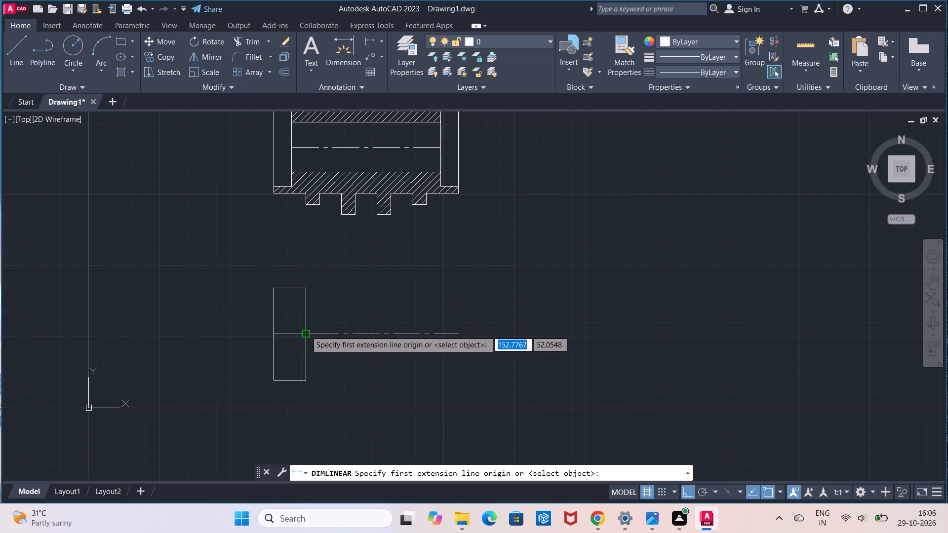
{"action": "left_click", "coordinate": [306, 331]}
{"action": "left_click", "coordinate": [310, 288]}
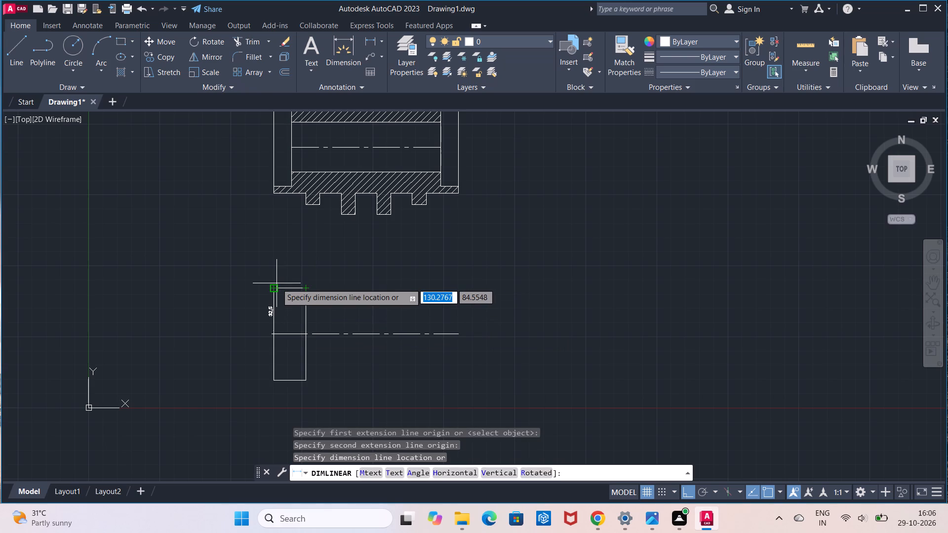
{"action": "scroll", "coordinate": [276, 283], "scroll_direction": "up", "scroll_amount": 3}
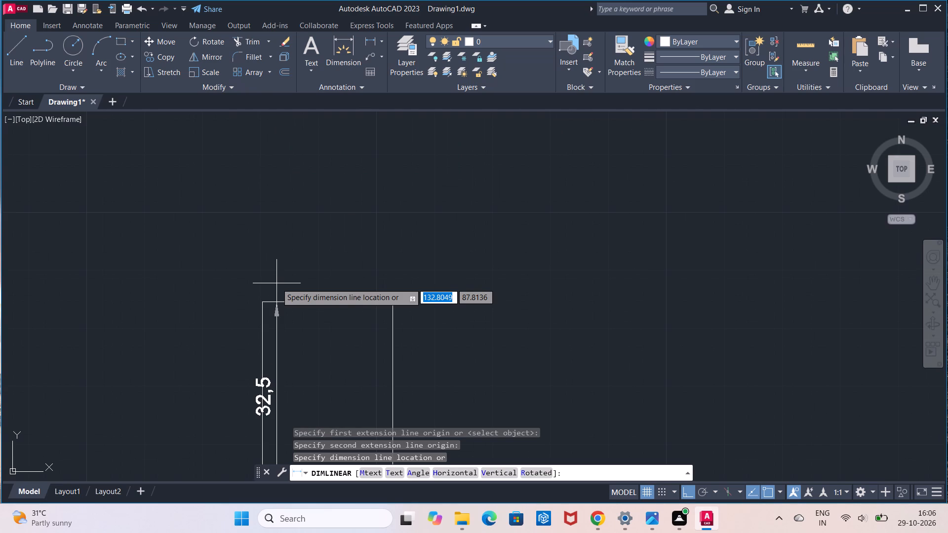
{"action": "key", "text": "Escape"}
{"action": "scroll", "coordinate": [294, 281], "scroll_direction": "down", "scroll_amount": 2}
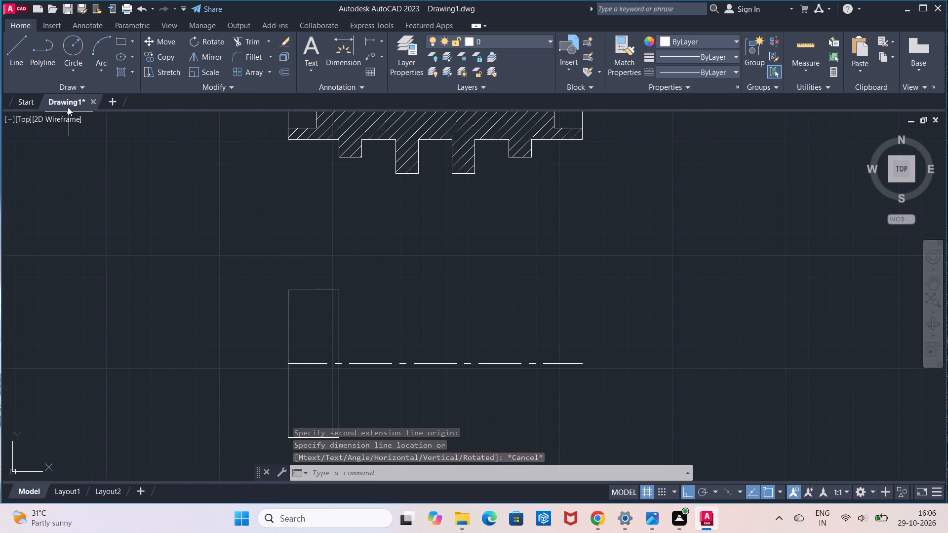
Draw an 8-unit vertical line upward from the end block's upper inner corner to start the first rib.
{"action": "left_click", "coordinate": [24, 62]}
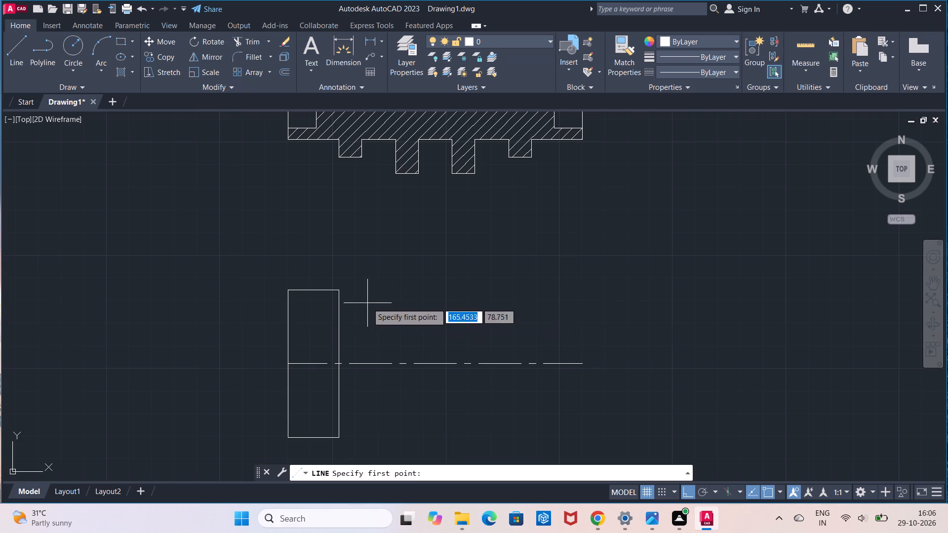
{"action": "left_click", "coordinate": [339, 290]}
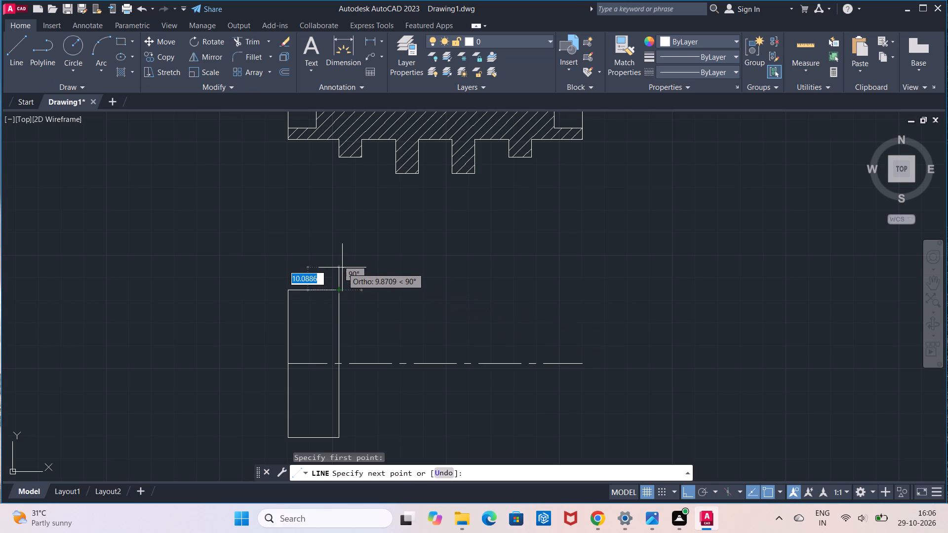
{"action": "key", "text": "8"}
{"action": "key", "text": "Return"}
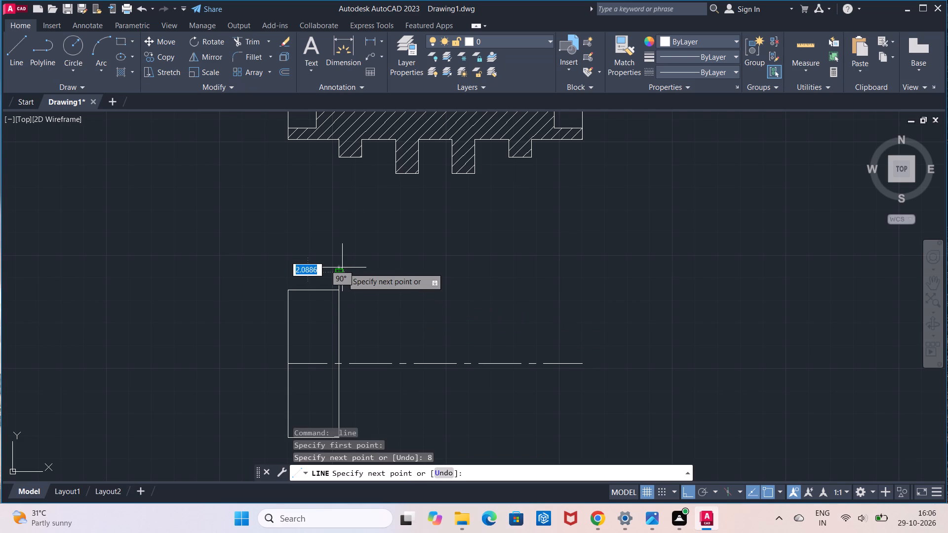
{"action": "key", "text": "Escape"}
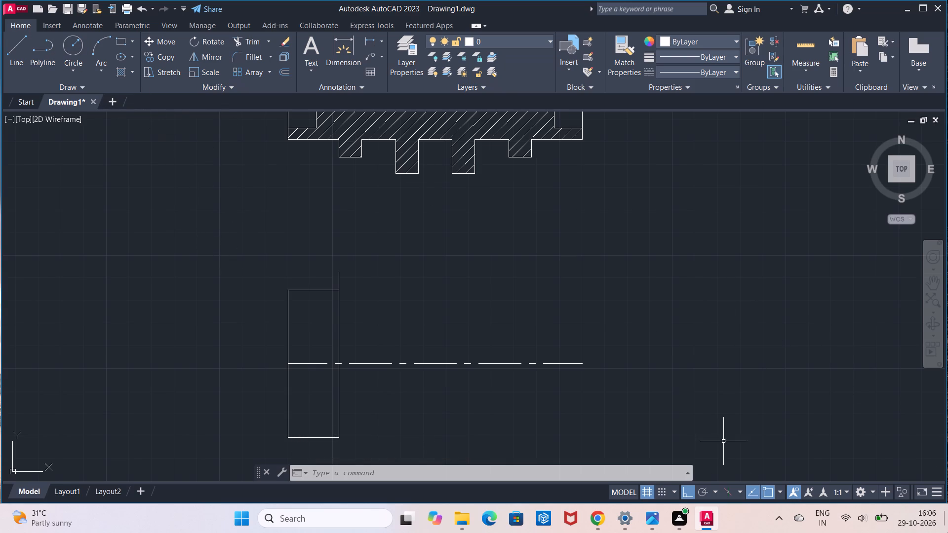
Complete the first rib's outline with lines 10 units right, 81 down, 10 left and up to the end block's lower corner.
{"action": "left_click", "coordinate": [17, 57]}
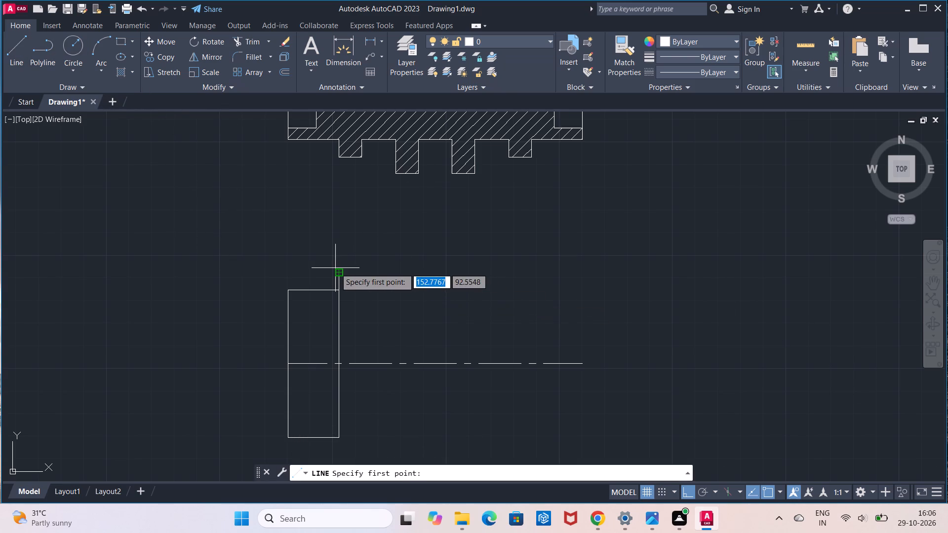
{"action": "left_click", "coordinate": [339, 270]}
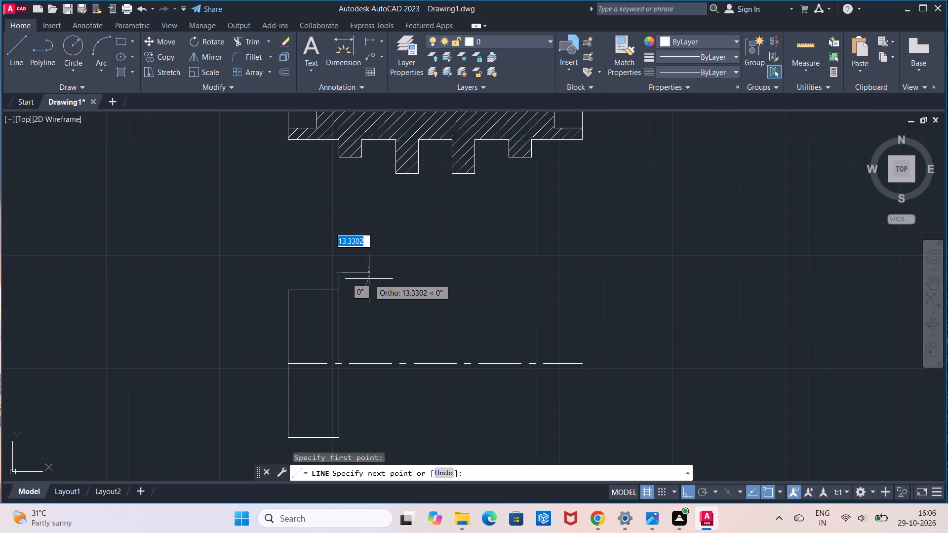
{"action": "key", "text": "1"}
{"action": "key", "text": "0"}
{"action": "key", "text": "Return"}
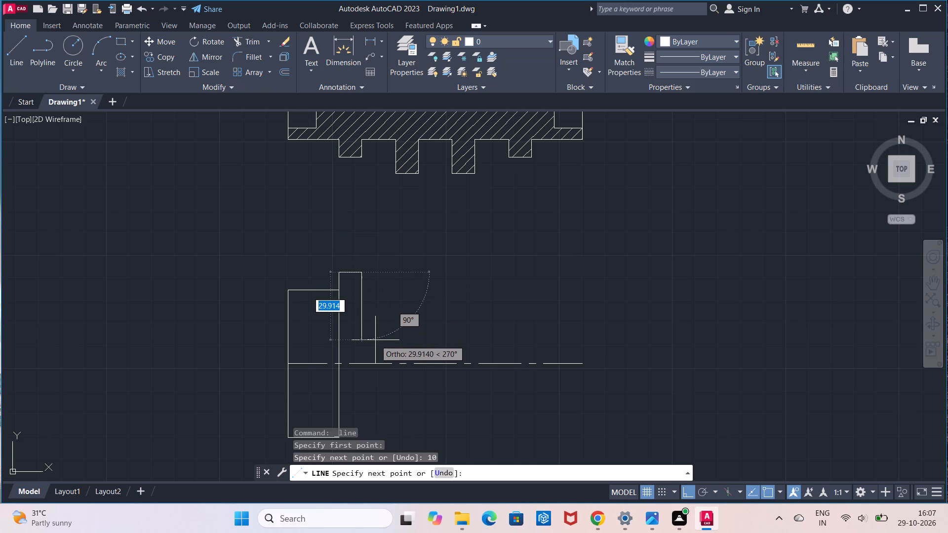
{"action": "key", "text": "8"}
{"action": "key", "text": "1"}
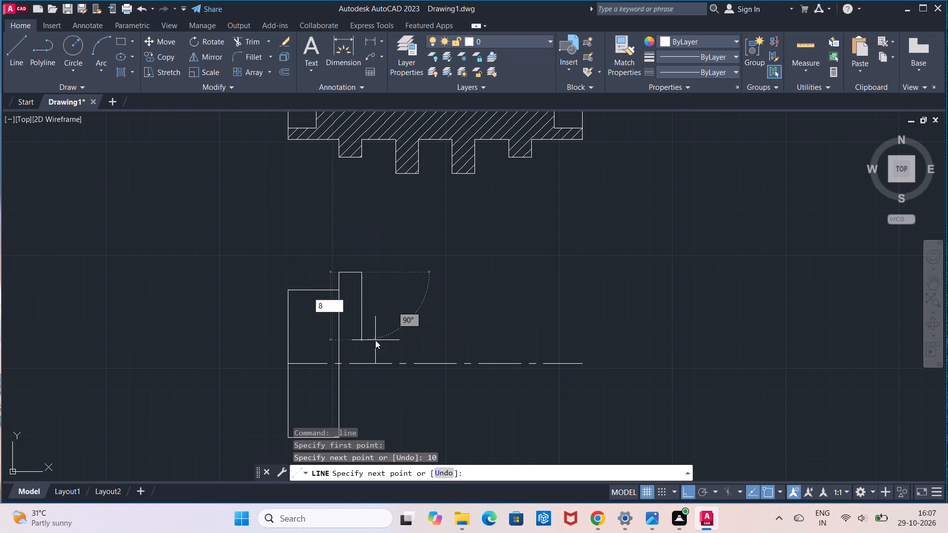
{"action": "key", "text": "Return"}
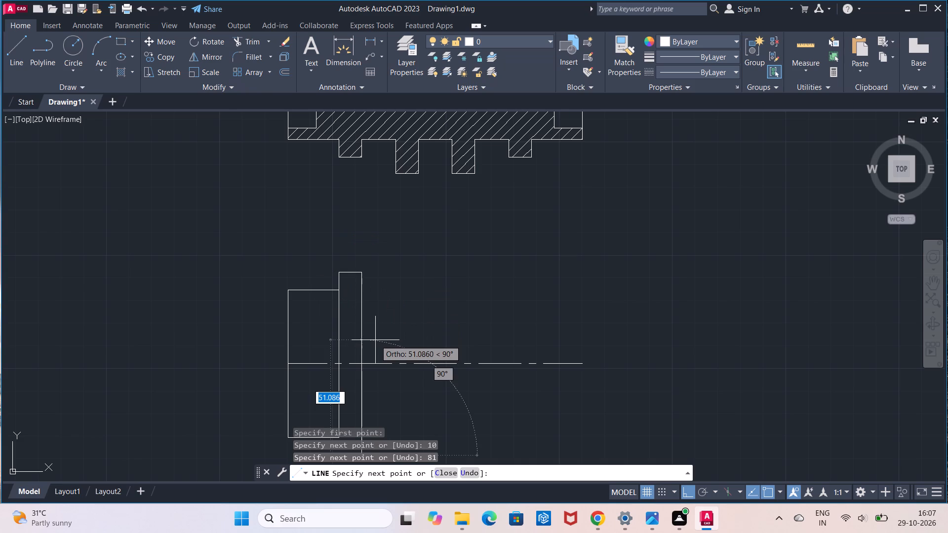
{"action": "middle_click_drag", "start_coordinate": [375, 340], "coordinate": [396, 271]}
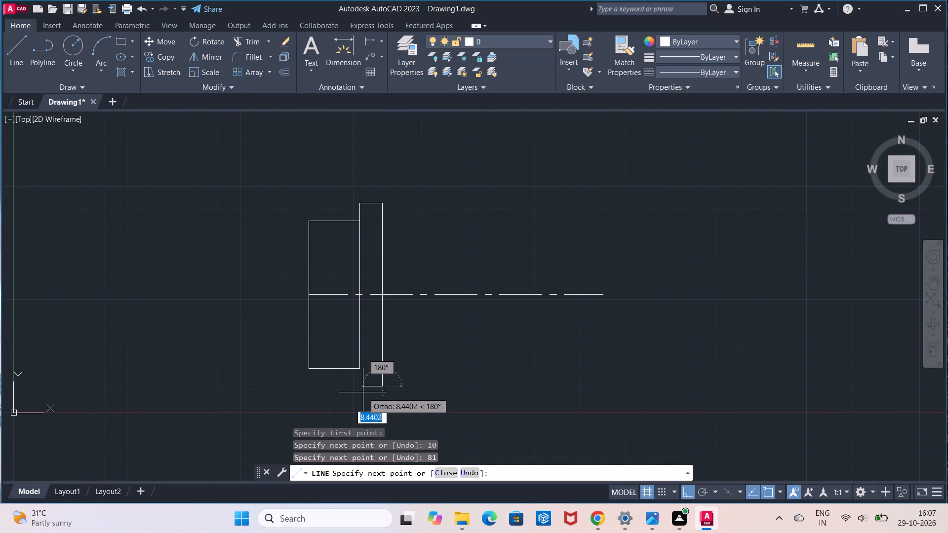
{"action": "type", "text": "10"}
{"action": "key", "text": "Return"}
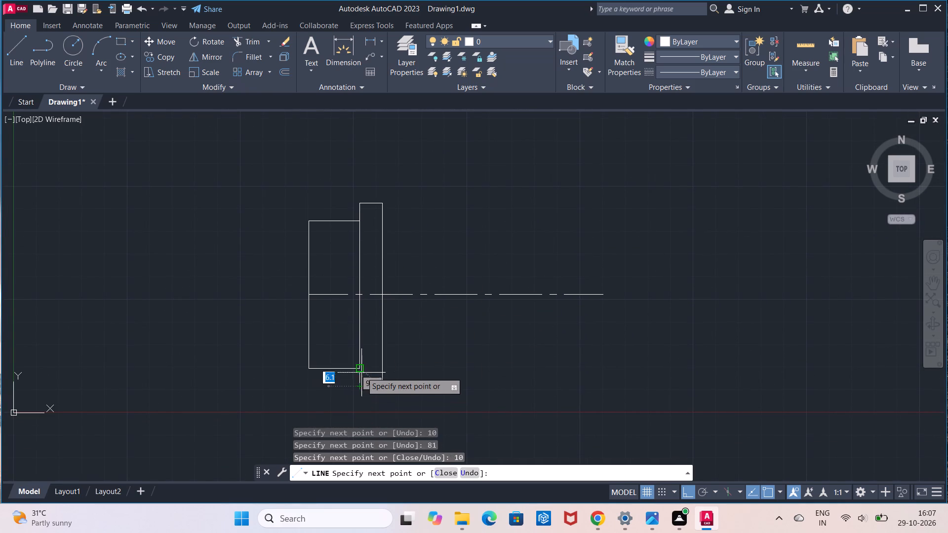
{"action": "left_click", "coordinate": [361, 369]}
{"action": "key", "text": "Escape"}
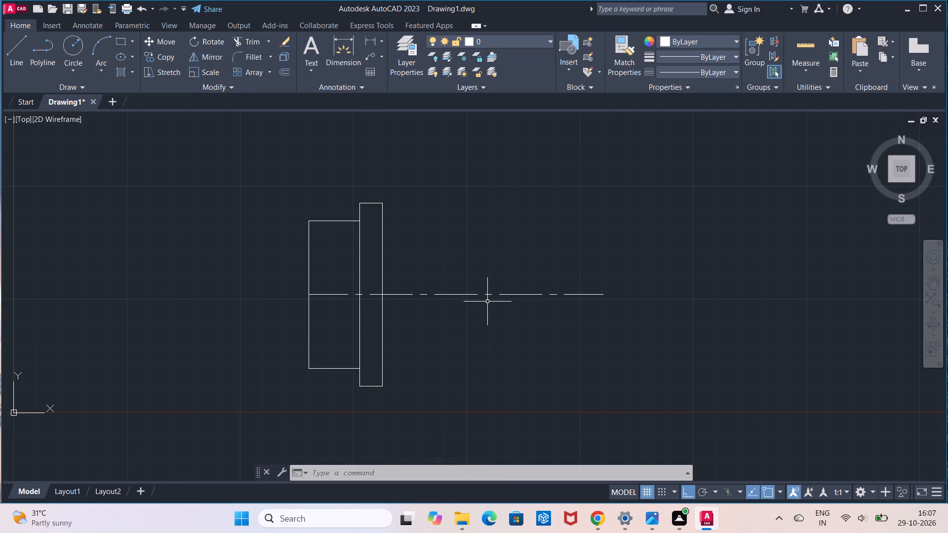
Measure the end block's width along its top edge with a linear dimension, without placing it.
{"action": "left_click", "coordinate": [368, 43]}
{"action": "left_click", "coordinate": [309, 216]}
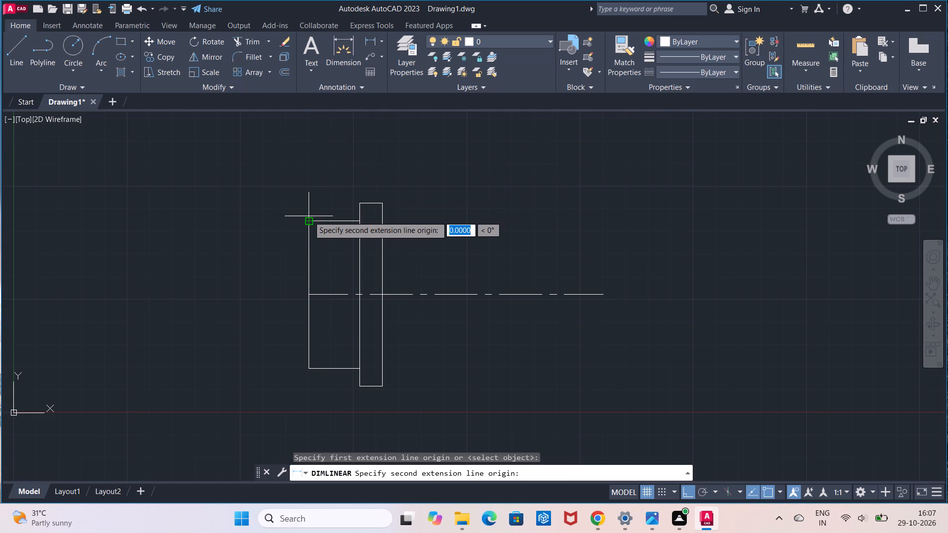
{"action": "left_click", "coordinate": [356, 219]}
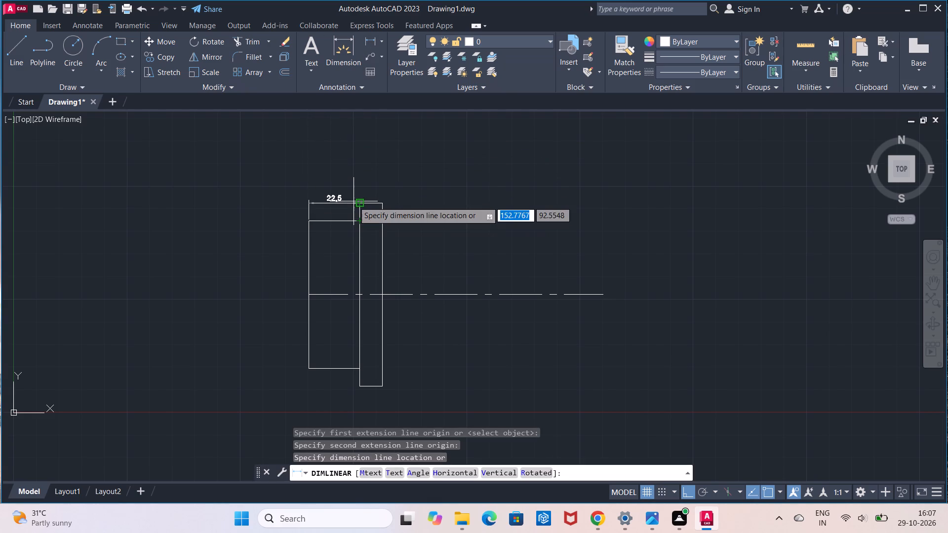
{"action": "key", "text": "Escape"}
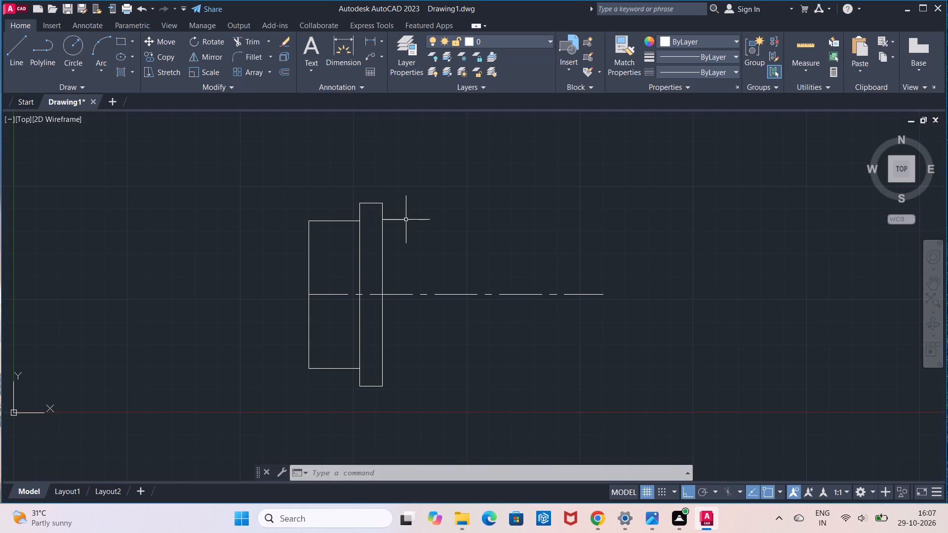
Draw a 15-unit horizontal line to the right from the first rib's outer edge, level with the end block's top.
{"action": "left_click", "coordinate": [19, 35]}
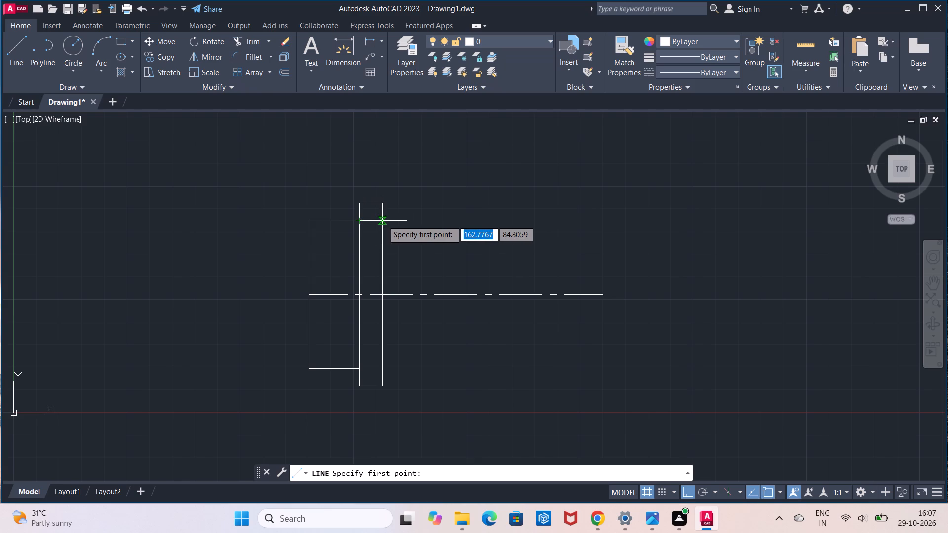
{"action": "left_click", "coordinate": [383, 221]}
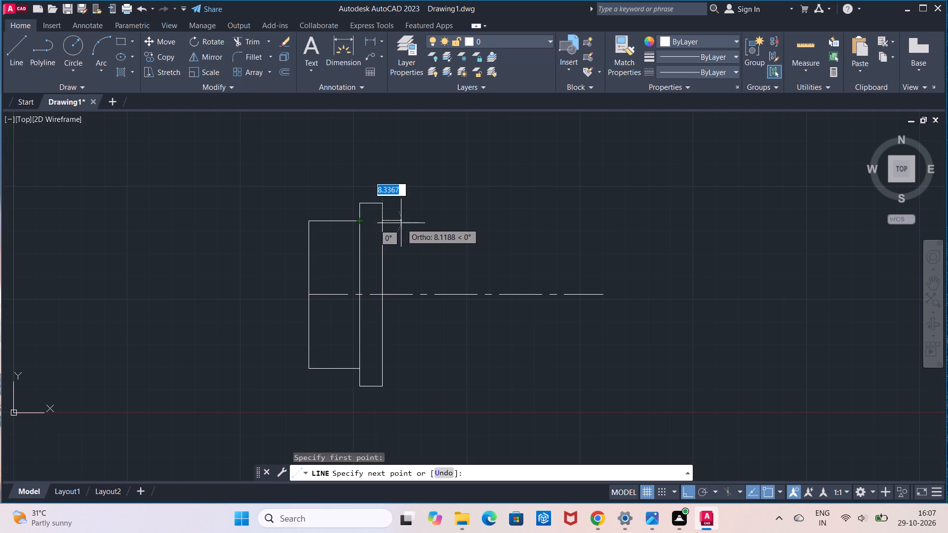
{"action": "type", "text": "15"}
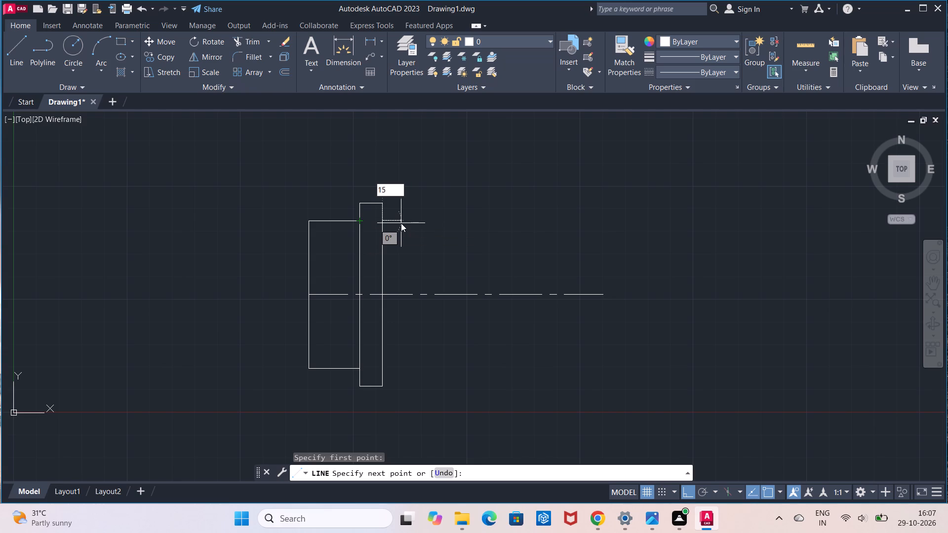
{"action": "key", "text": "Return"}
{"action": "key", "text": "Escape"}
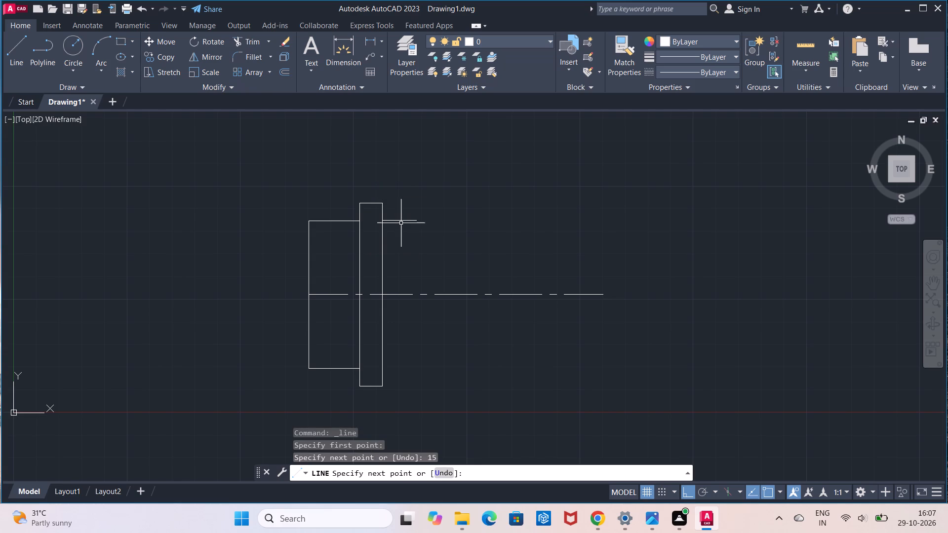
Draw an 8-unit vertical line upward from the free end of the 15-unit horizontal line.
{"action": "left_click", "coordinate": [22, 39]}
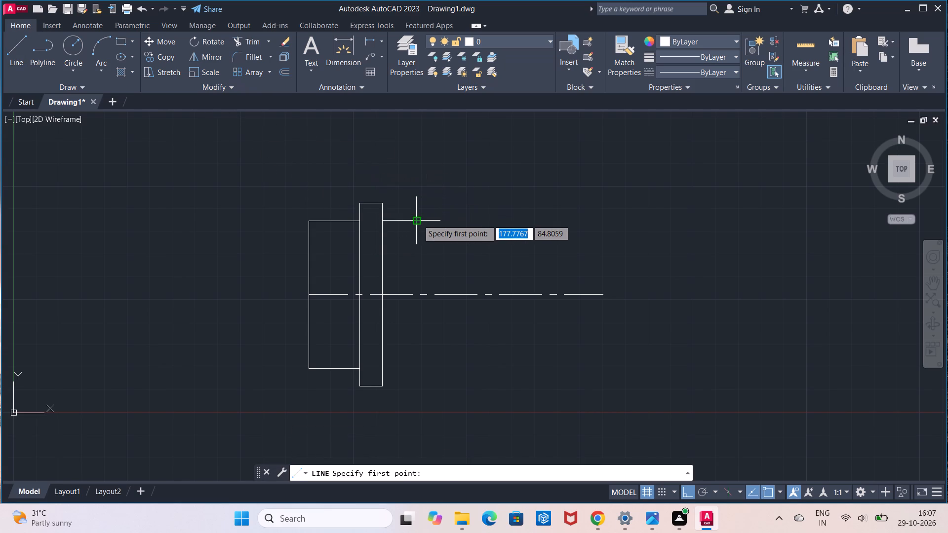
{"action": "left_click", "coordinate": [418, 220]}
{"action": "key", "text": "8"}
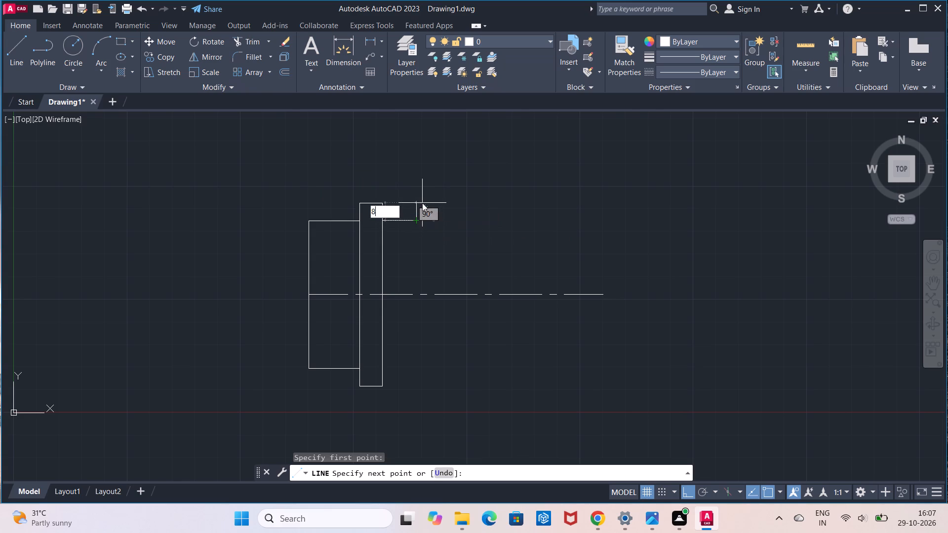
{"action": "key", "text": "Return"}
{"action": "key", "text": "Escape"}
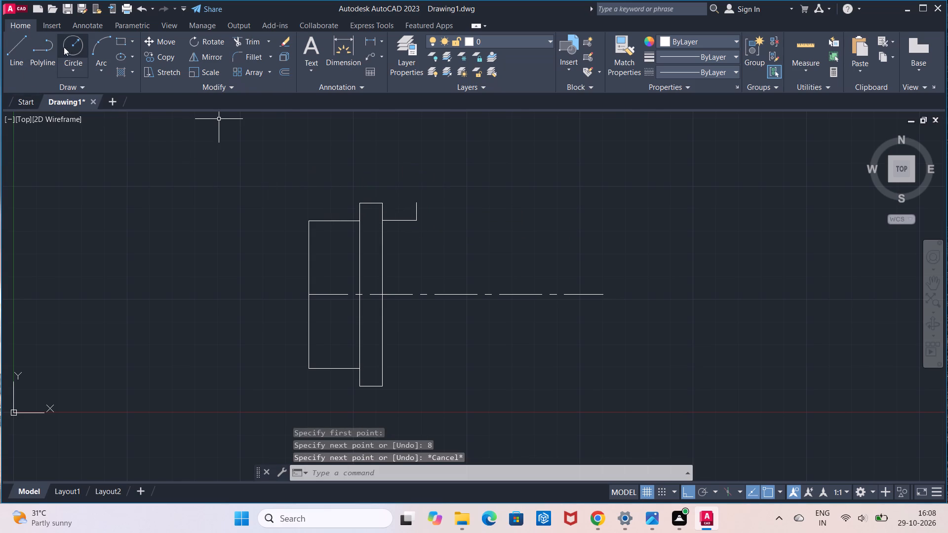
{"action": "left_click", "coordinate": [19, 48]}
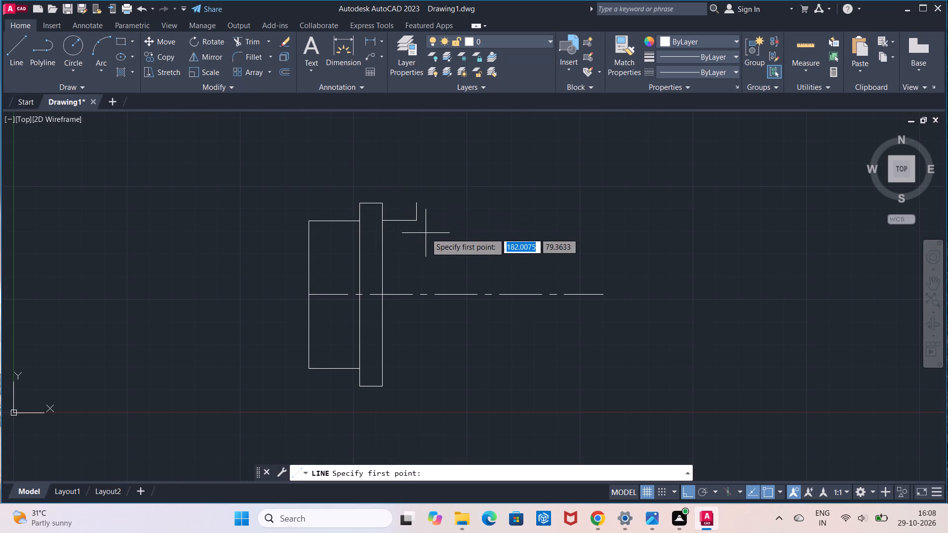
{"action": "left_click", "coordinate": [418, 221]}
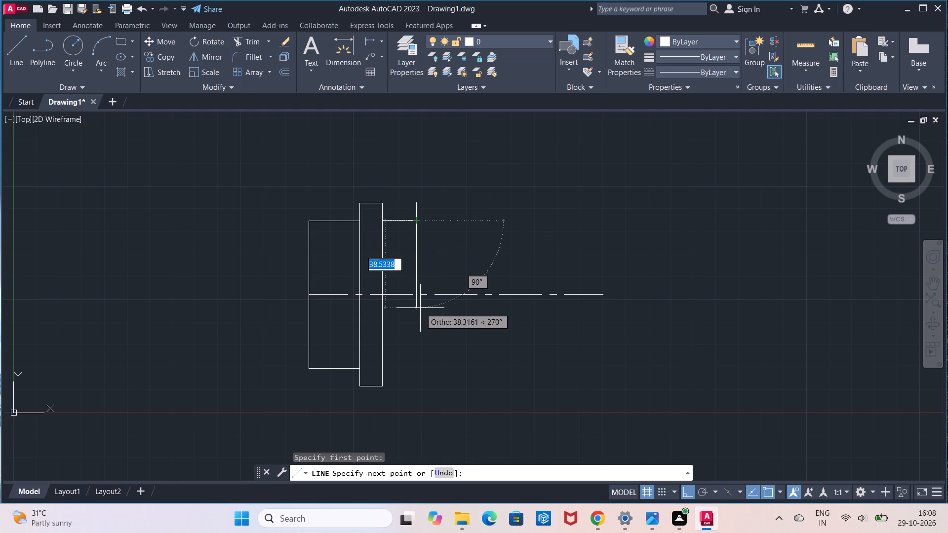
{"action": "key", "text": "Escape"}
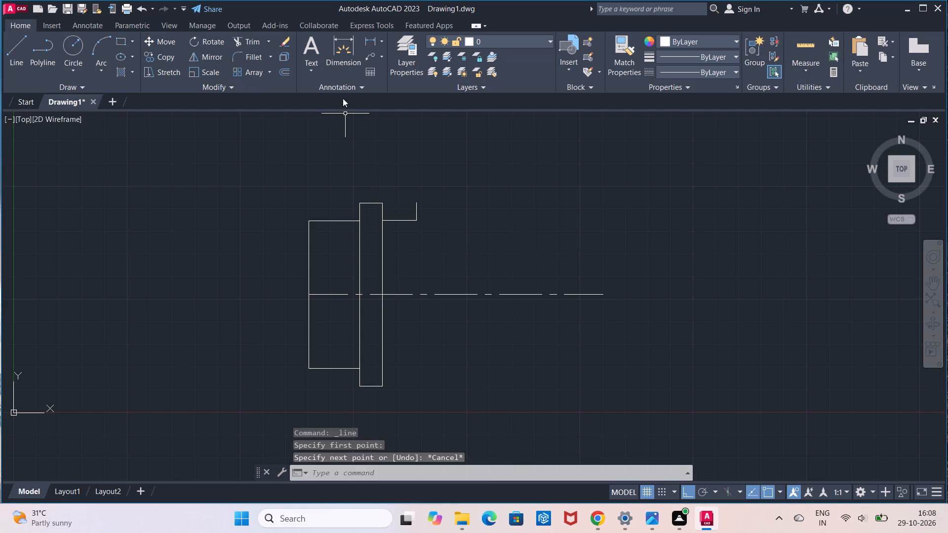
Measure the first rib's step height above the end block with a linear dimension, without placing it.
{"action": "left_click", "coordinate": [367, 38]}
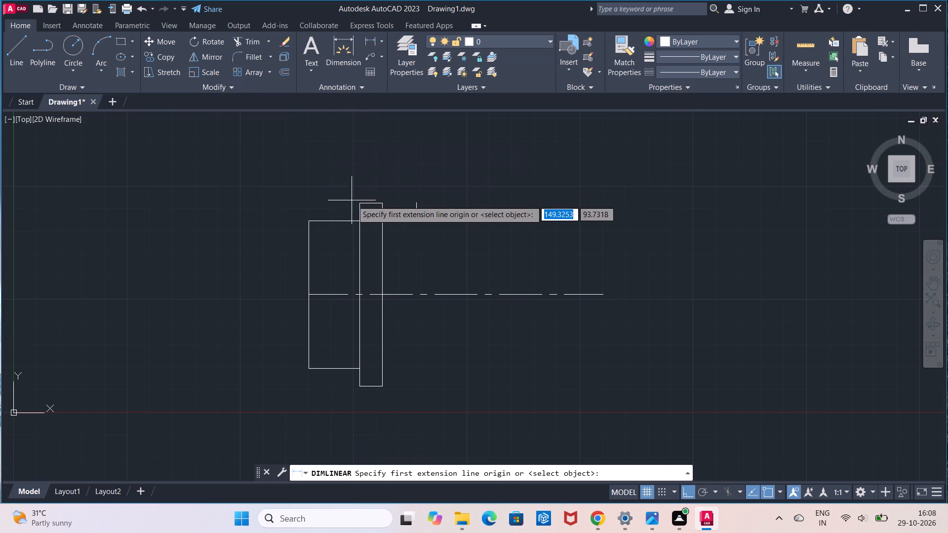
{"action": "left_click", "coordinate": [357, 200]}
{"action": "left_click", "coordinate": [357, 220]}
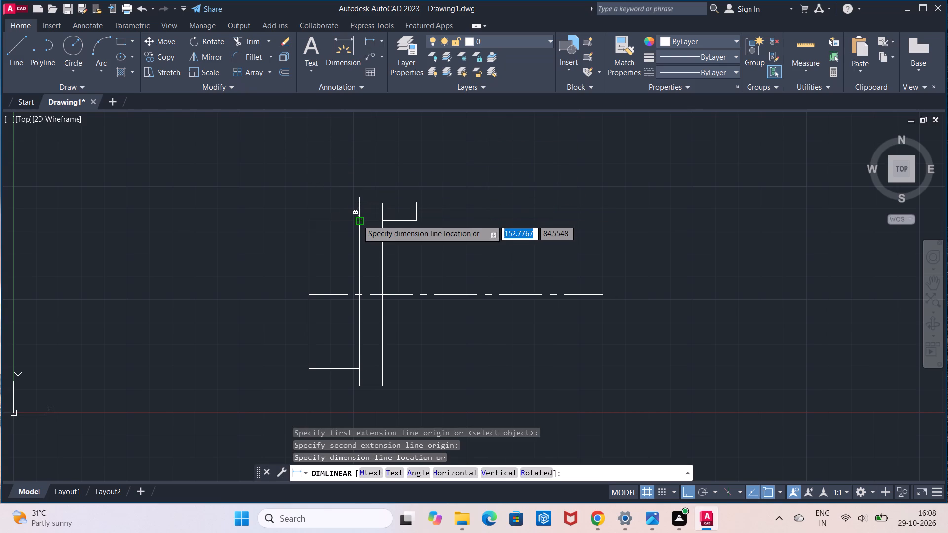
{"action": "scroll", "coordinate": [357, 220], "scroll_direction": "up", "scroll_amount": 2}
{"action": "key", "text": "Escape"}
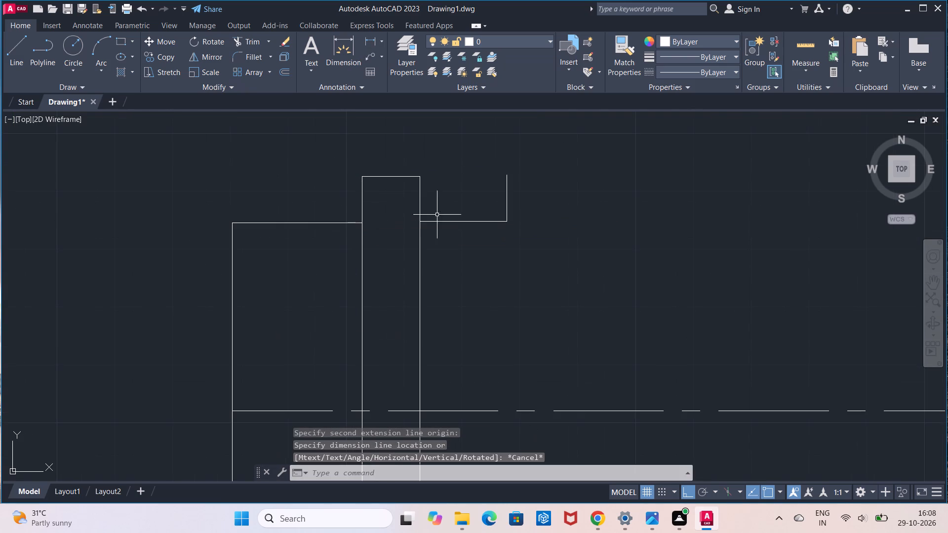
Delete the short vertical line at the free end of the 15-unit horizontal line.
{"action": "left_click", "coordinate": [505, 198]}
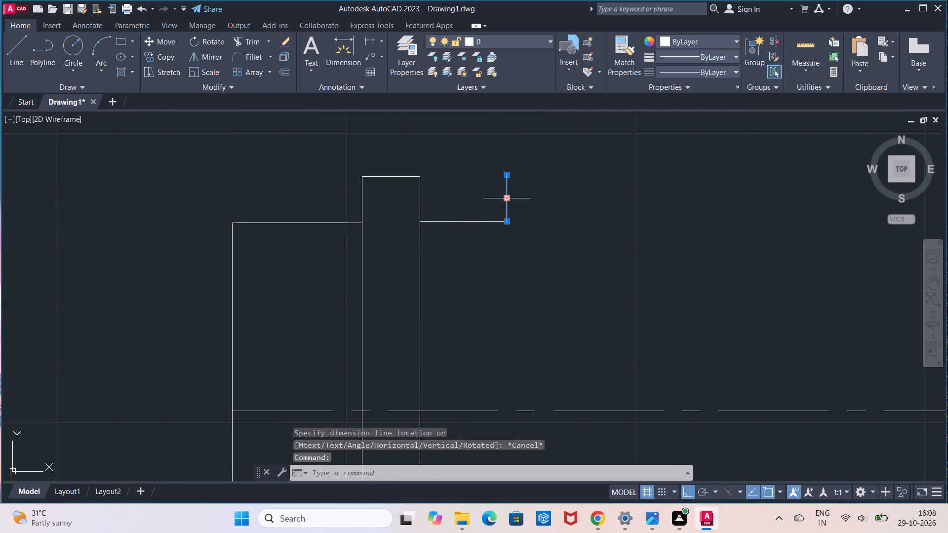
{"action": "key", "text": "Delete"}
Outline the second rib from the 15-unit horizontal line's free end: 15 up, 10 right, 95 down, 10 left, and back to the start.
{"action": "scroll", "coordinate": [505, 198], "scroll_direction": "down", "scroll_amount": 1}
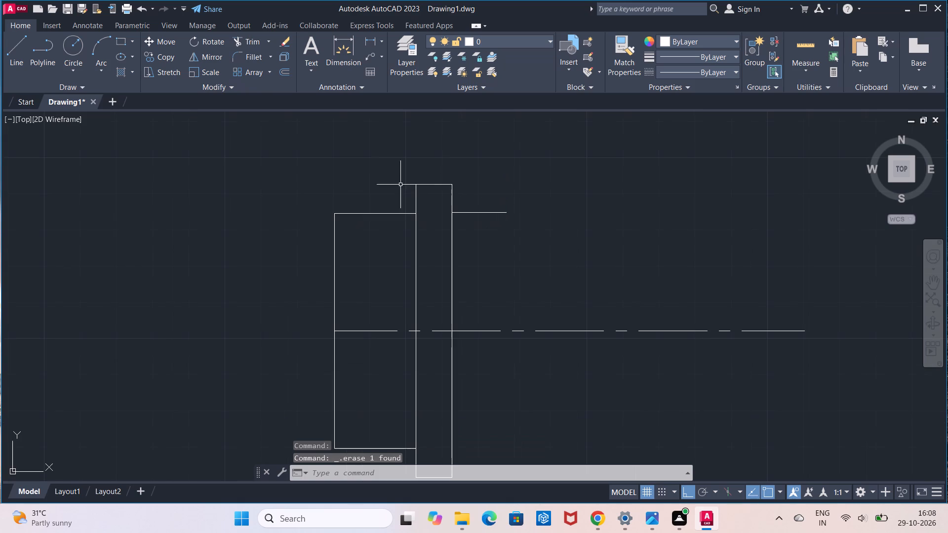
{"action": "scroll", "coordinate": [389, 184], "scroll_direction": "down", "scroll_amount": 1}
{"action": "left_click", "coordinate": [19, 68]}
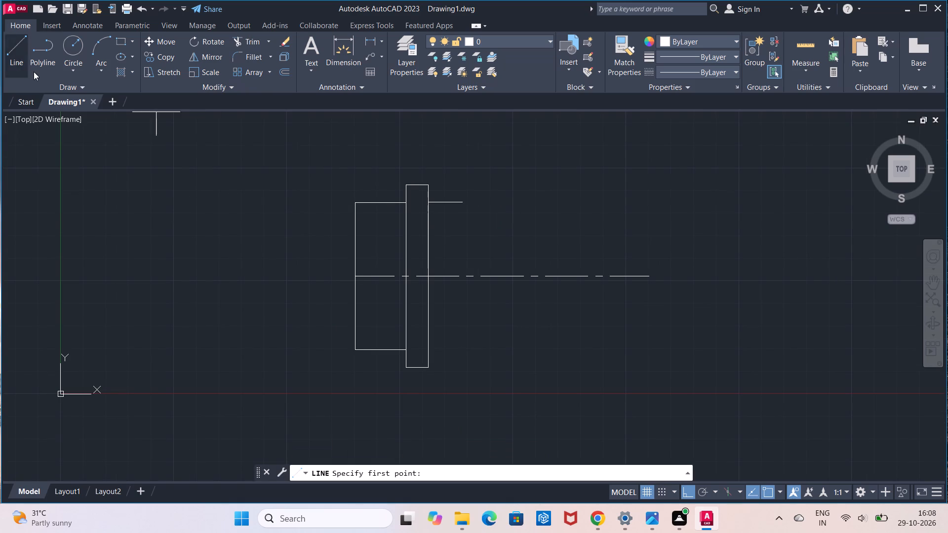
{"action": "left_click", "coordinate": [462, 206]}
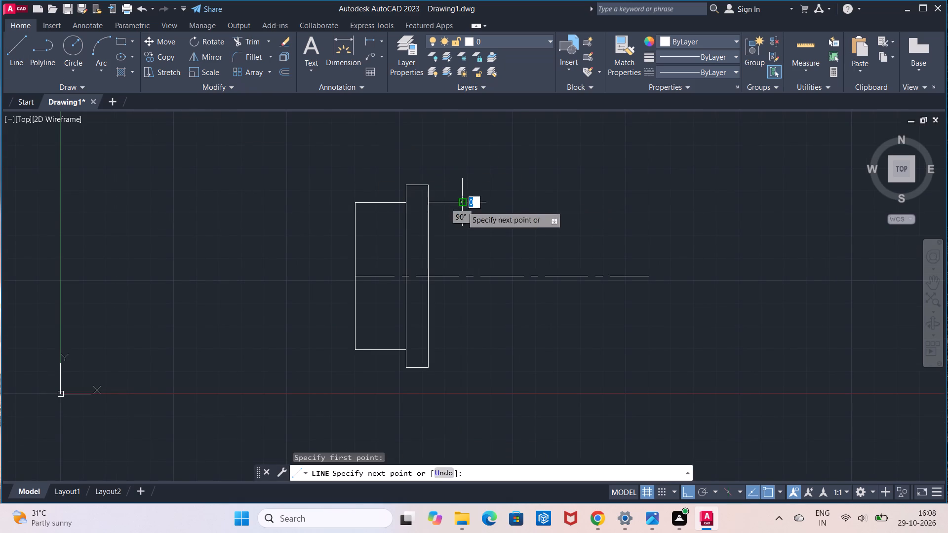
{"action": "type", "text": "15"}
{"action": "key", "text": "Return"}
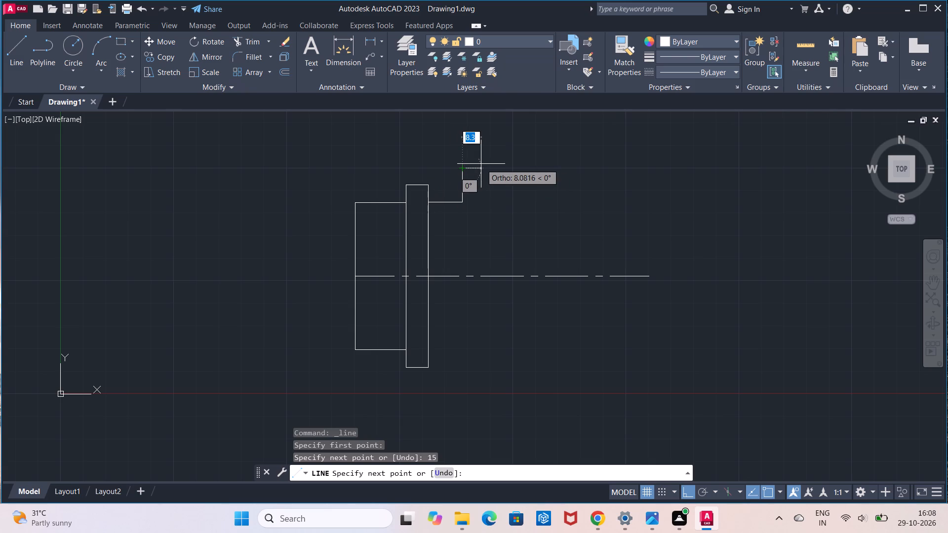
{"action": "key", "text": "1"}
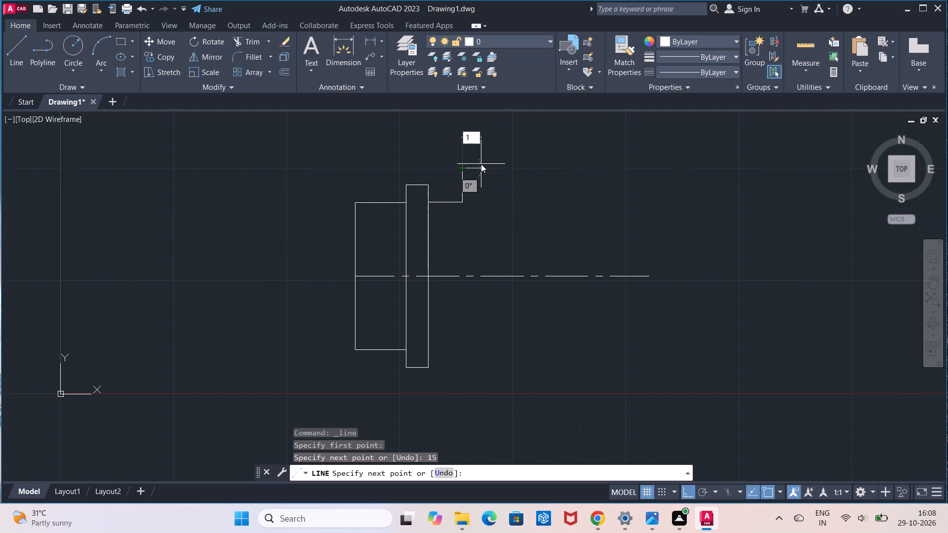
{"action": "key", "text": "0"}
{"action": "key", "text": "Return"}
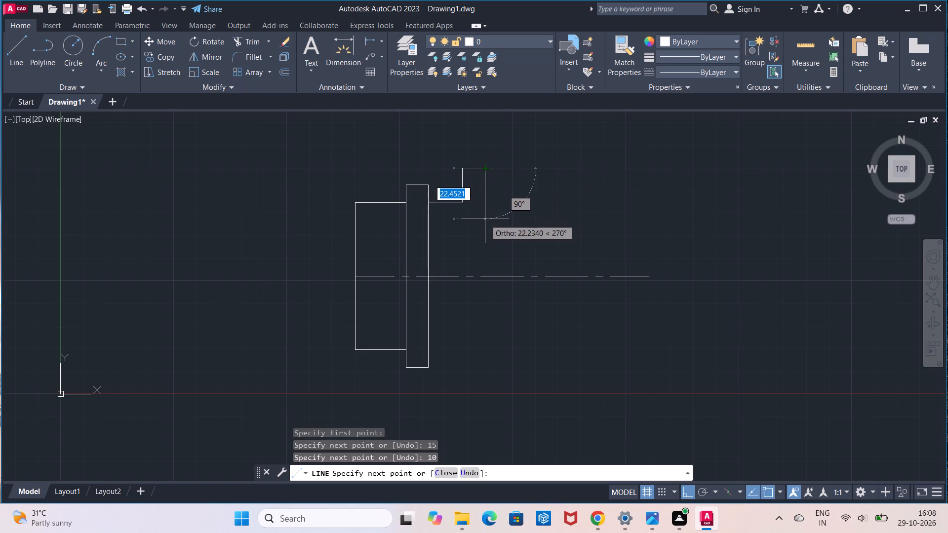
{"action": "type", "text": "95"}
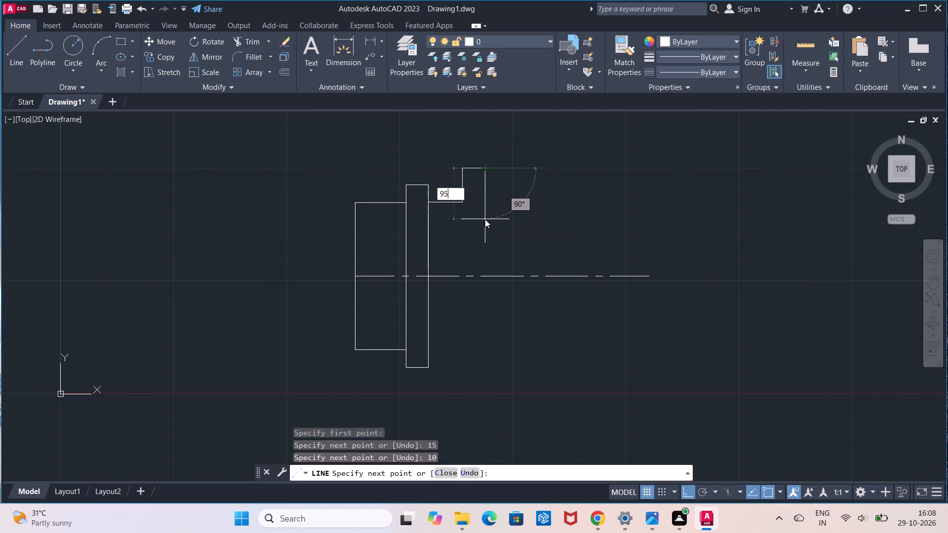
{"action": "key", "text": "Return"}
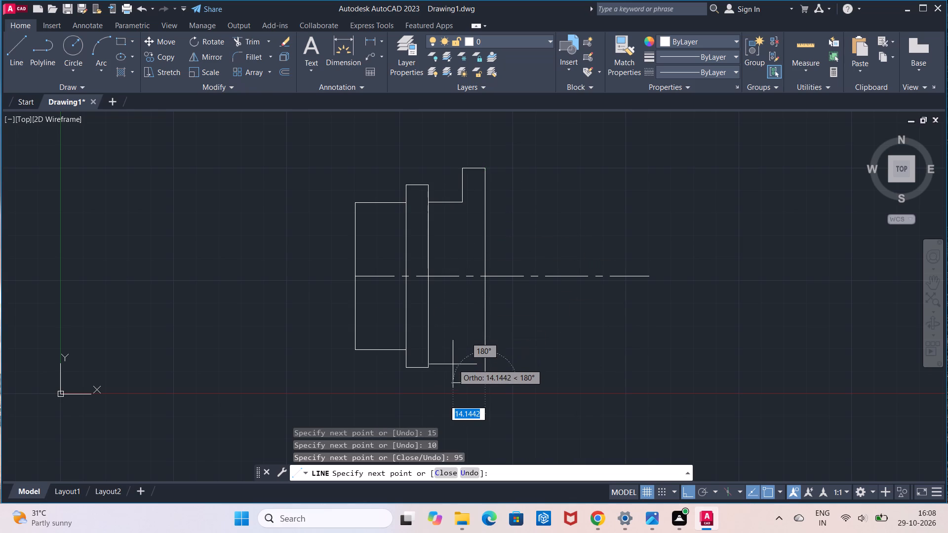
{"action": "type", "text": "10"}
{"action": "key", "text": "Return"}
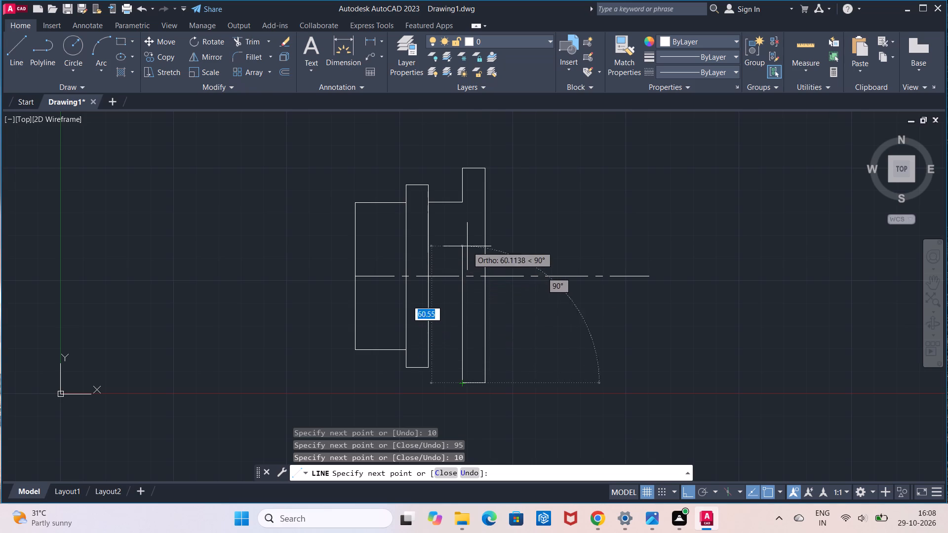
{"action": "left_click", "coordinate": [465, 201]}
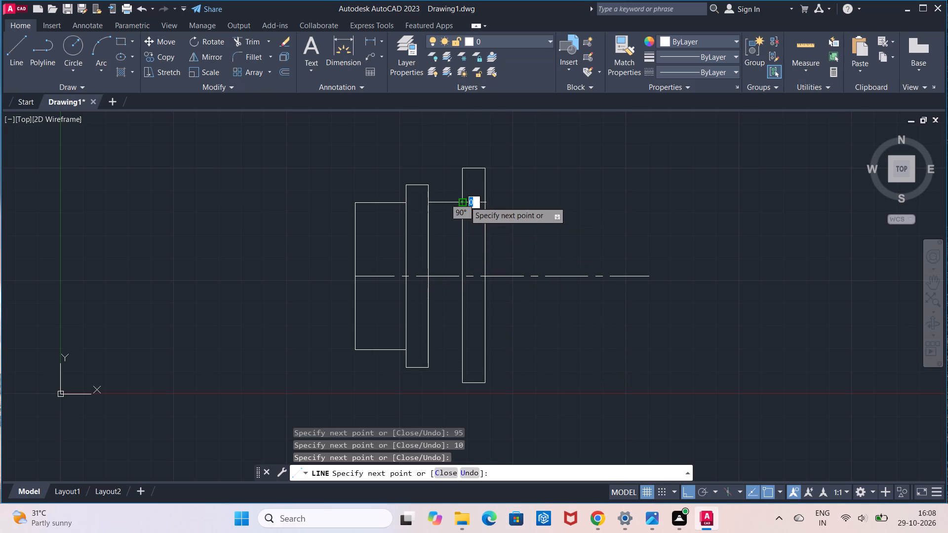
{"action": "key", "text": "Escape"}
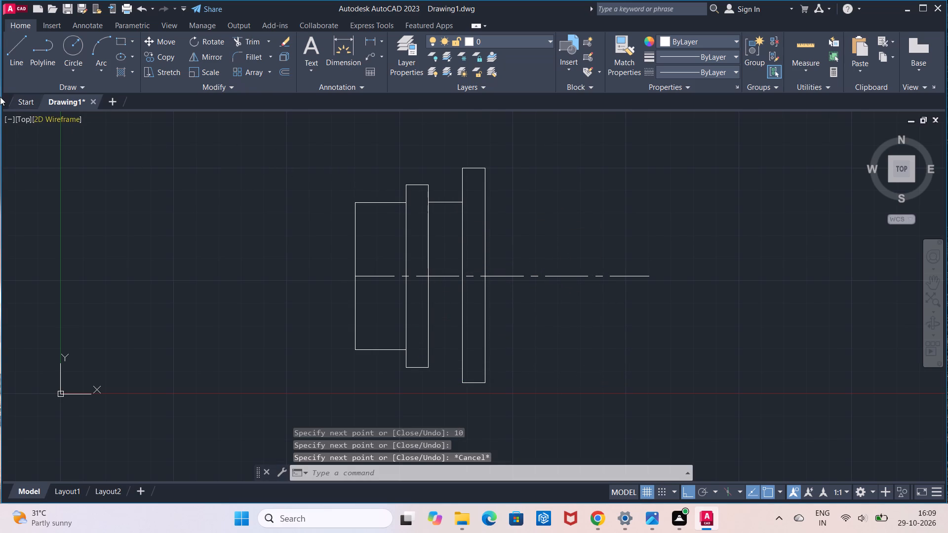
Draw a horizontal line joining the first and second ribs, level with the end block's bottom edge.
{"action": "left_click", "coordinate": [11, 65]}
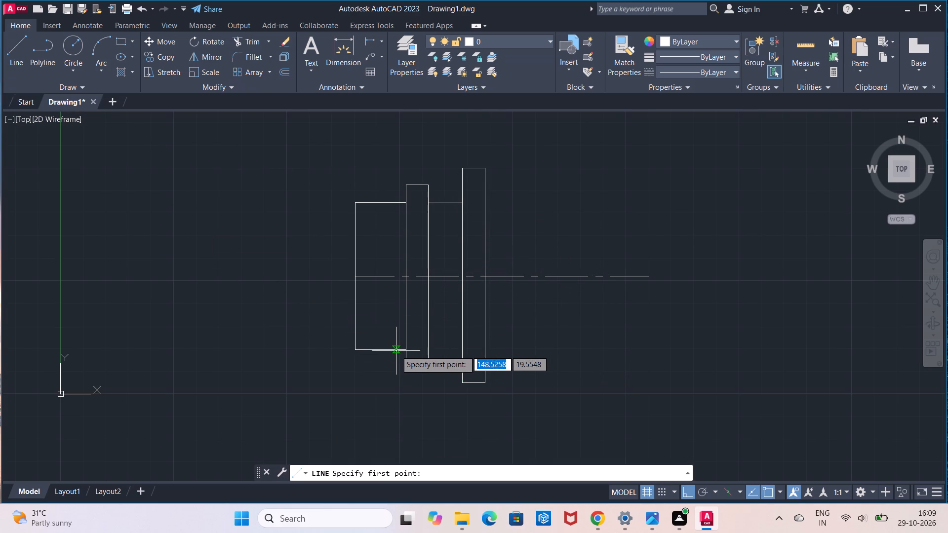
{"action": "left_click", "coordinate": [429, 350]}
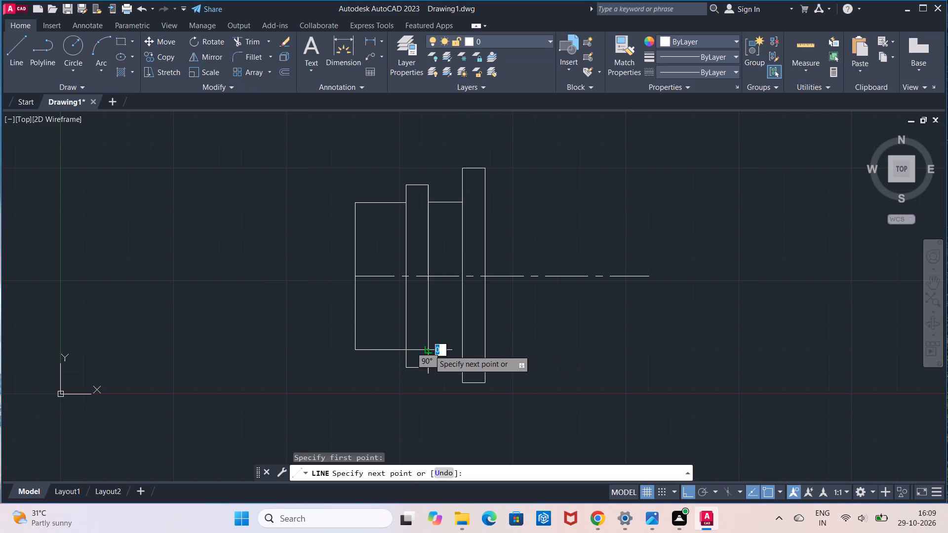
{"action": "left_click", "coordinate": [460, 348]}
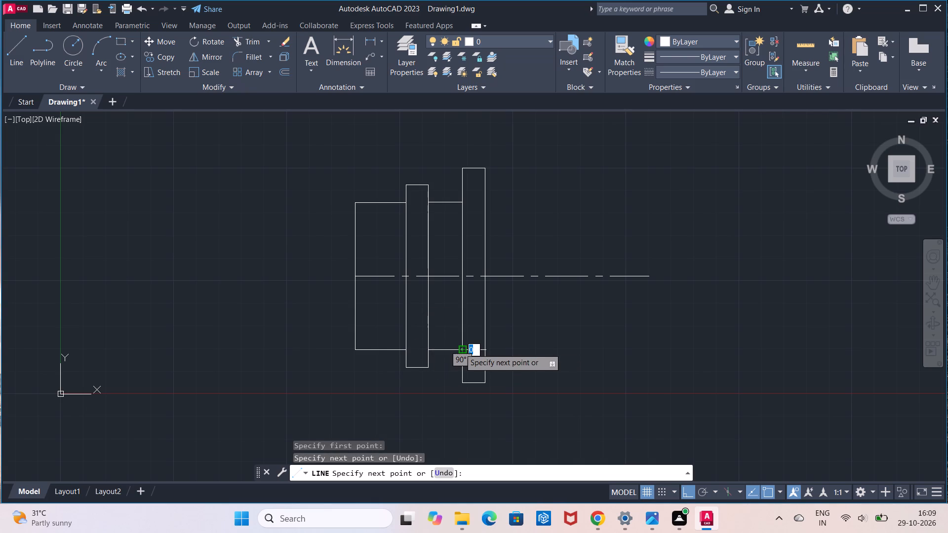
{"action": "key", "text": "Escape"}
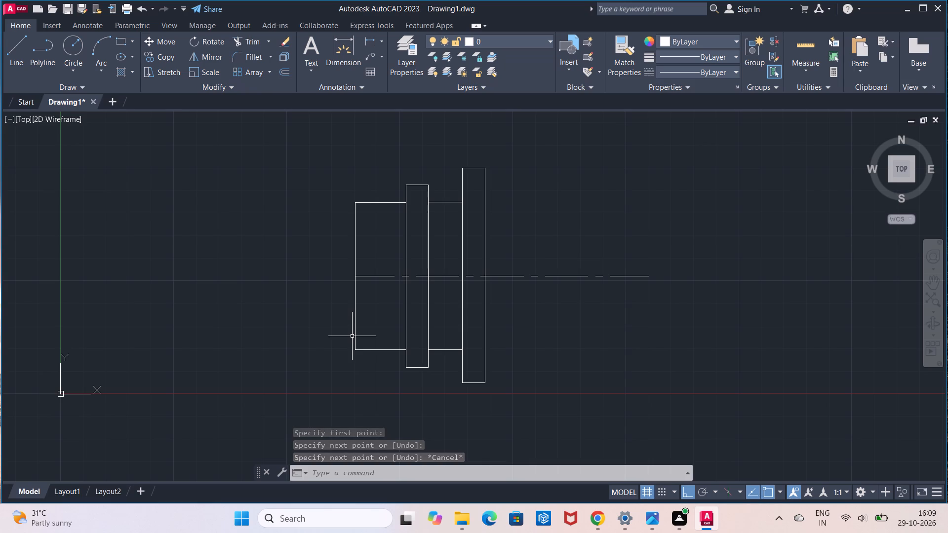
Draw a 15-unit horizontal line to the right from the second rib's outer edge, level with the previous upper connecting line.
{"action": "middle_click_drag", "start_coordinate": [494, 337], "coordinate": [493, 337]}
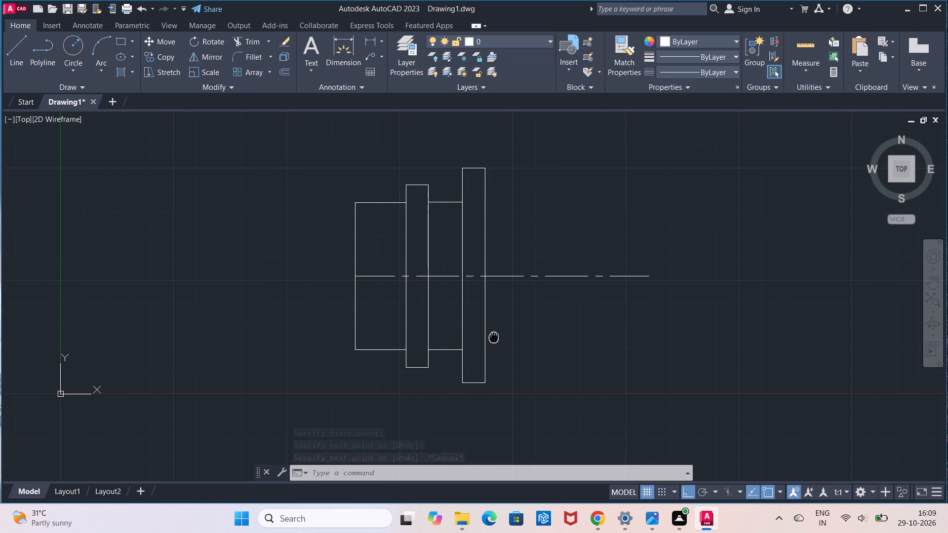
{"action": "middle_click_drag", "start_coordinate": [493, 337], "coordinate": [334, 334]}
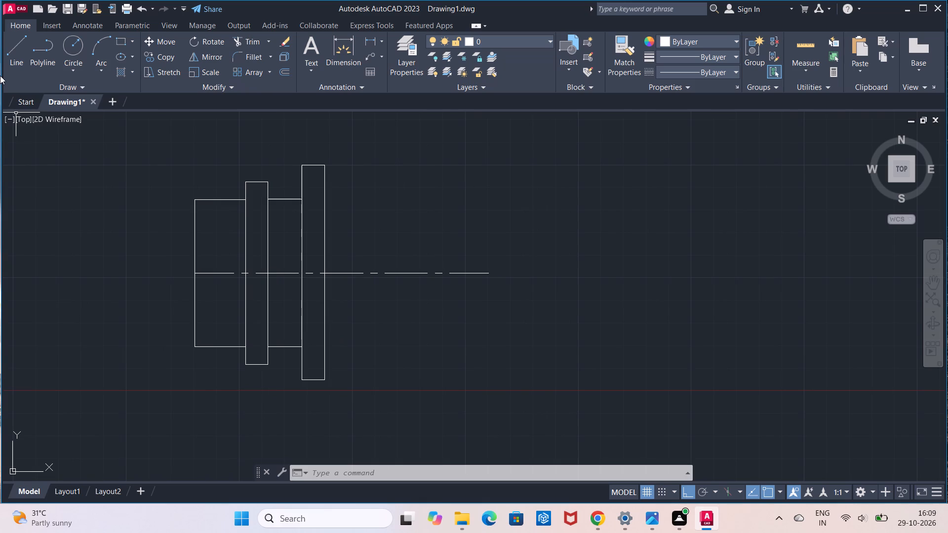
{"action": "left_click", "coordinate": [12, 65]}
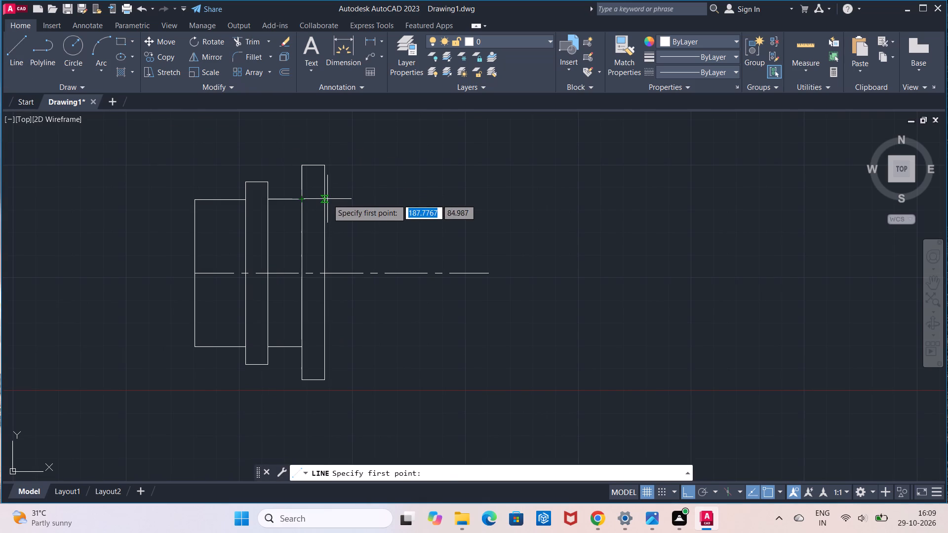
{"action": "left_click", "coordinate": [327, 199]}
{"action": "type", "text": "15"}
{"action": "key", "text": "Return"}
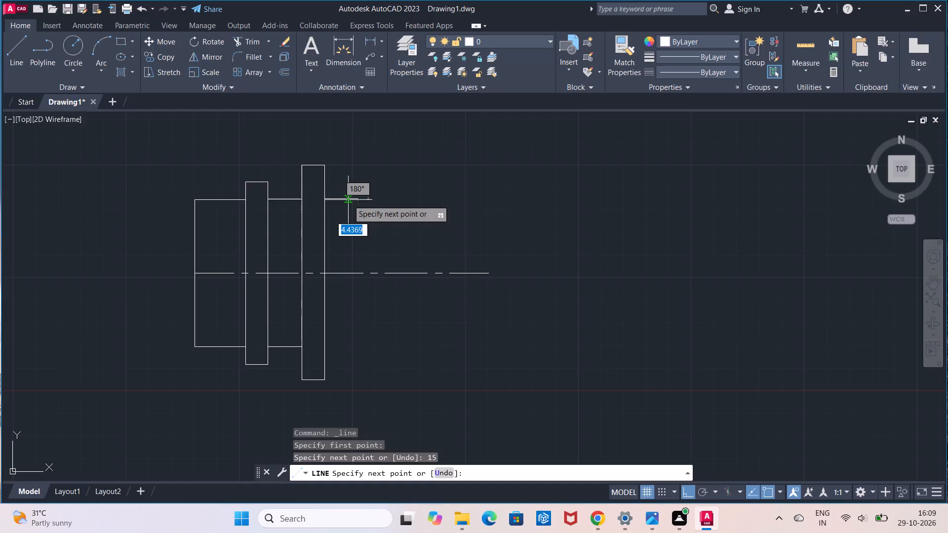
{"action": "key", "text": "Escape"}
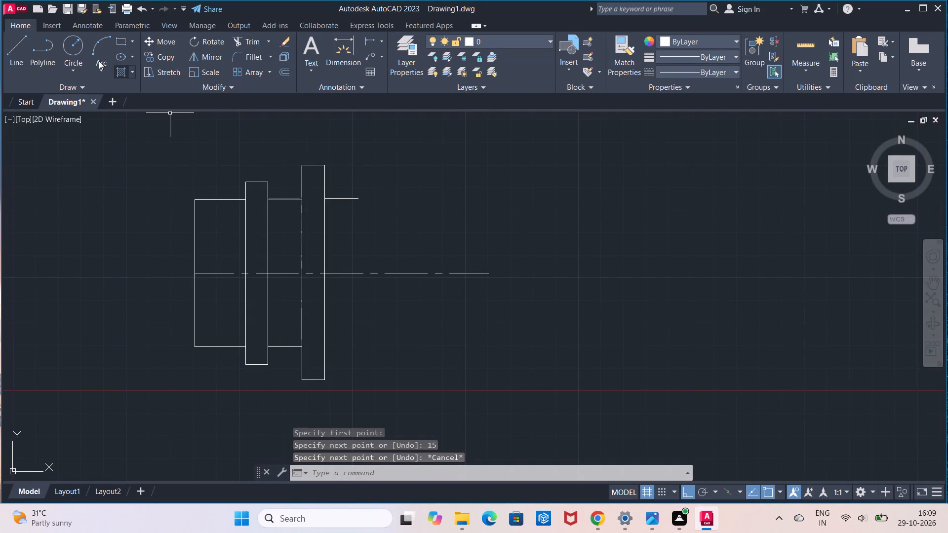
Outline the third rib from the new horizontal line's free end: 15 up, 10 right, 95 down, 10 left, and back to the start.
{"action": "left_click", "coordinate": [26, 58]}
{"action": "left_click", "coordinate": [358, 196]}
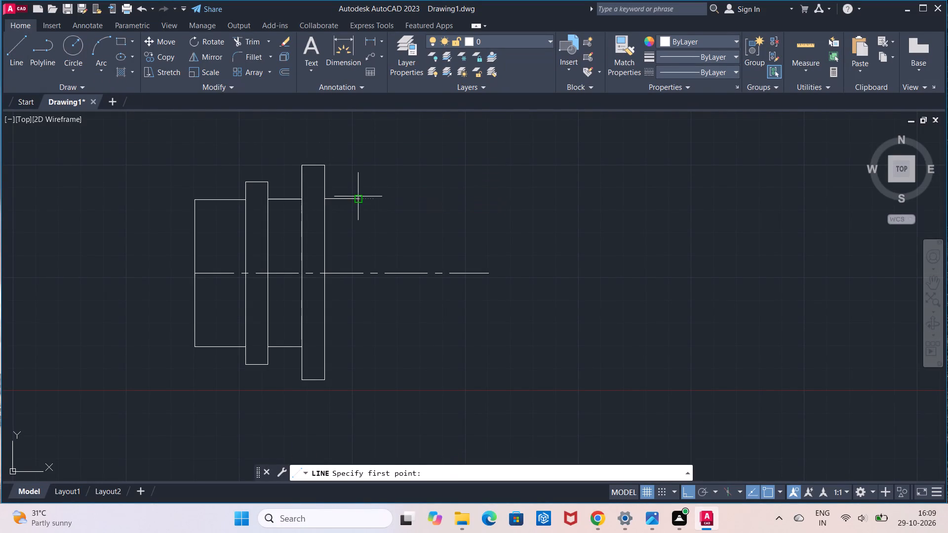
{"action": "type", "text": "15"}
{"action": "key", "text": "Return"}
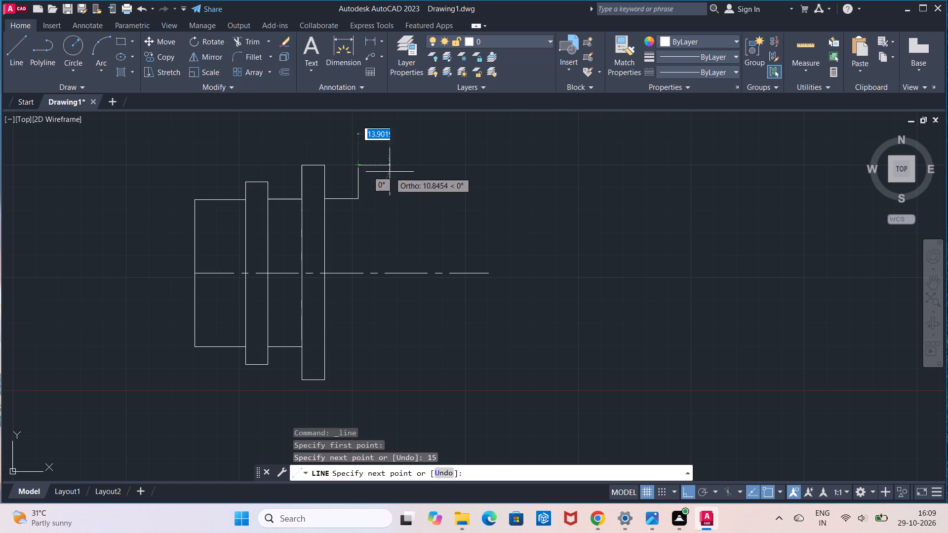
{"action": "type", "text": "10"}
{"action": "key", "text": "Return"}
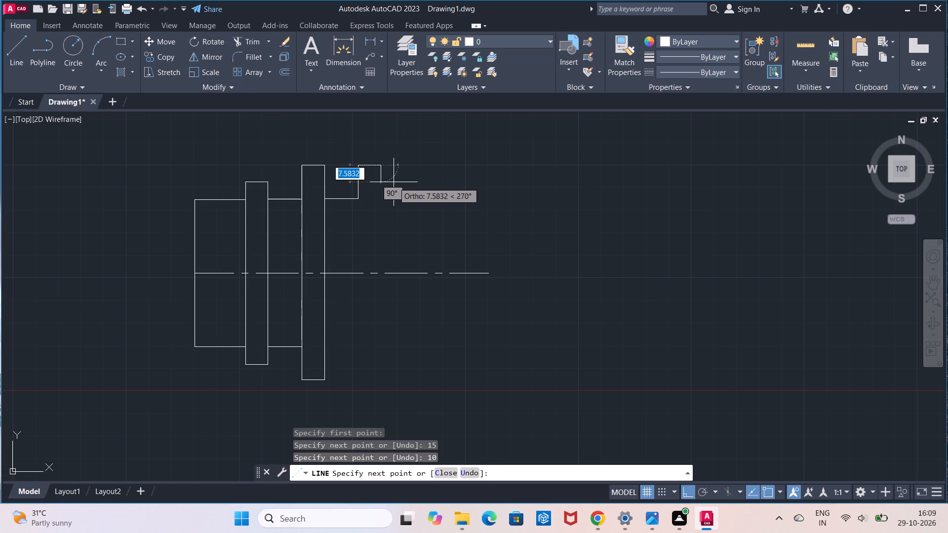
{"action": "type", "text": "95"}
{"action": "key", "text": "Return"}
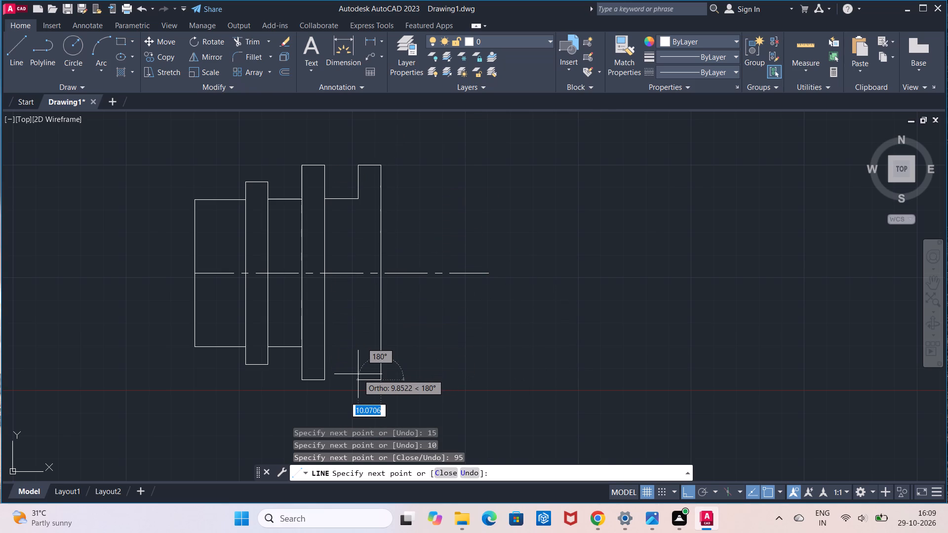
{"action": "type", "text": "10"}
{"action": "key", "text": "Return"}
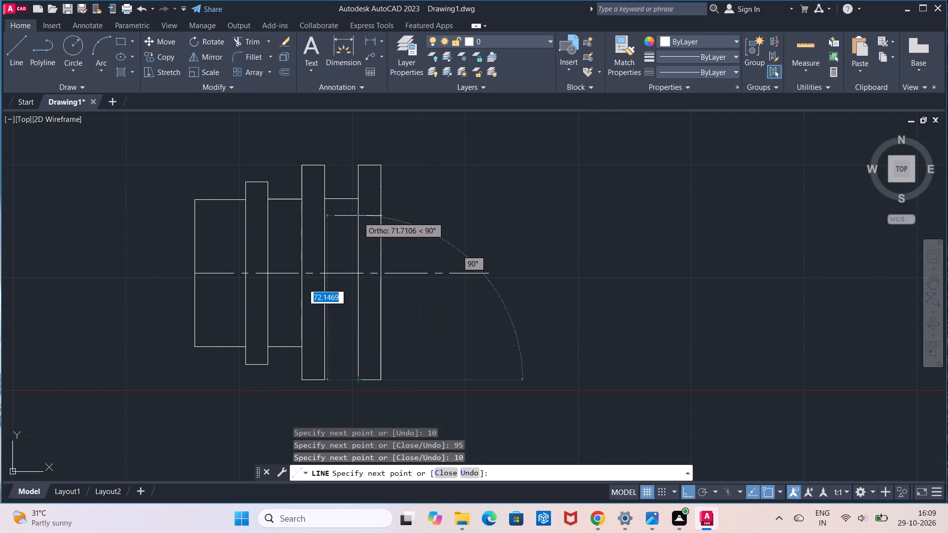
{"action": "left_click", "coordinate": [359, 196]}
{"action": "key", "text": "Escape"}
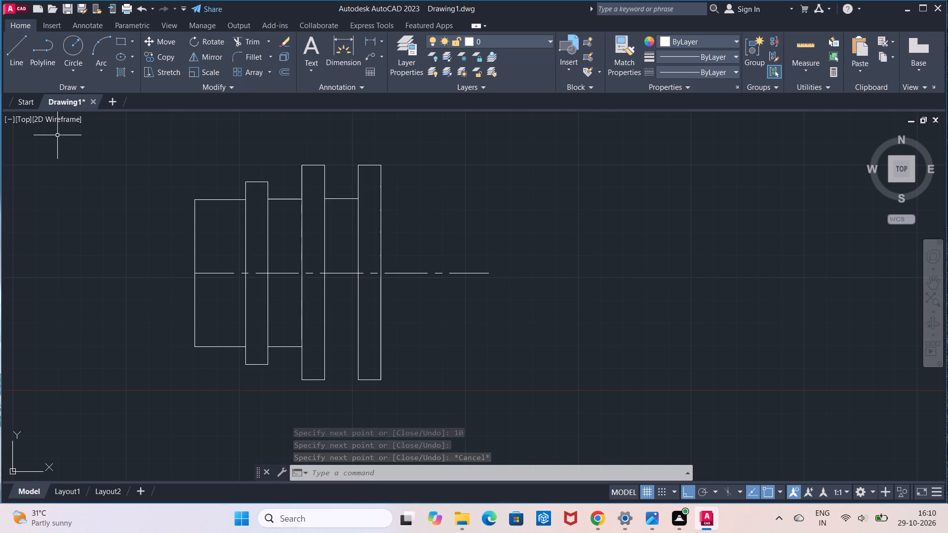
Draw a horizontal line joining the second and third ribs, level with the end block's bottom edge.
{"action": "left_click", "coordinate": [6, 63]}
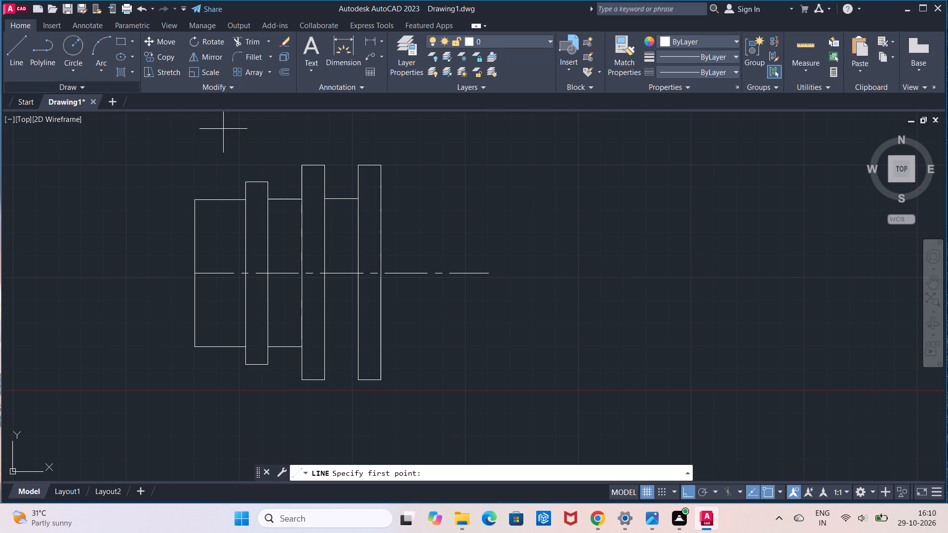
{"action": "left_click", "coordinate": [328, 346]}
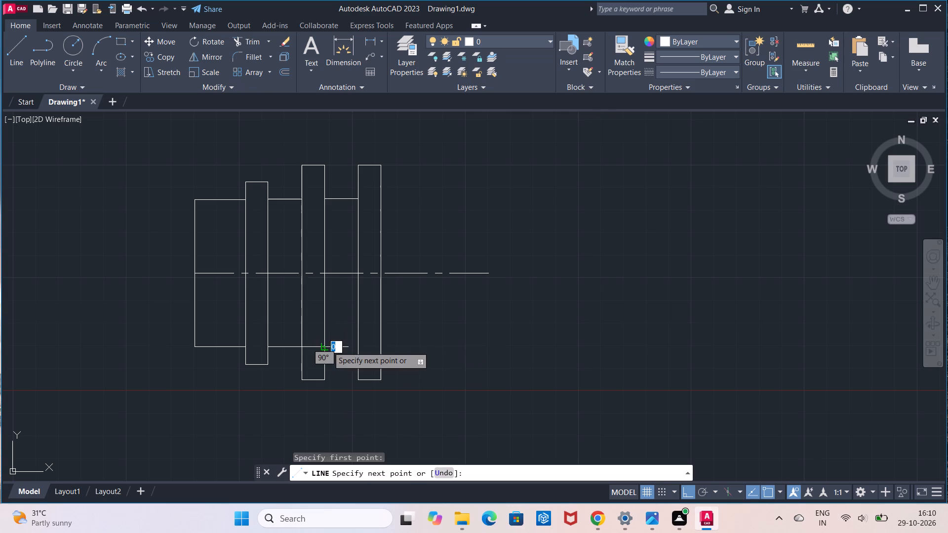
{"action": "left_click", "coordinate": [358, 349]}
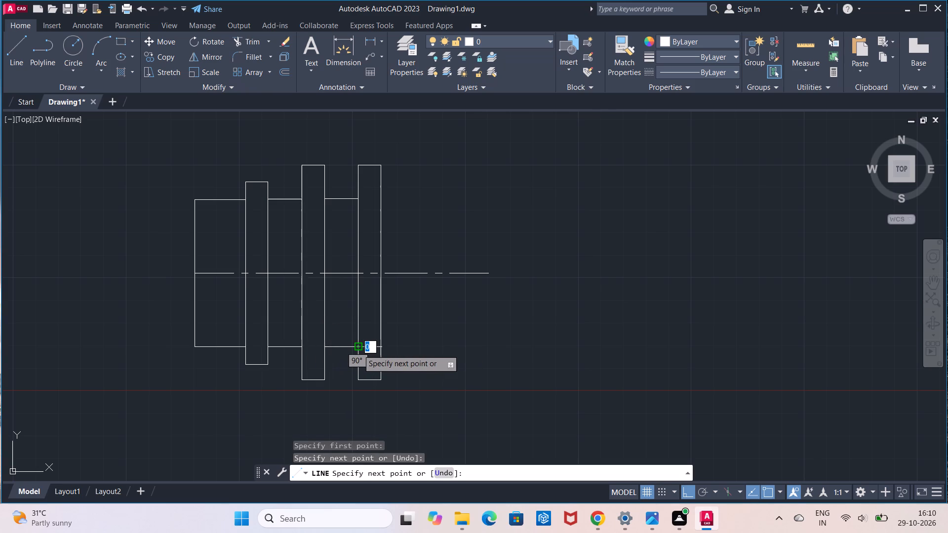
{"action": "key", "text": "Escape"}
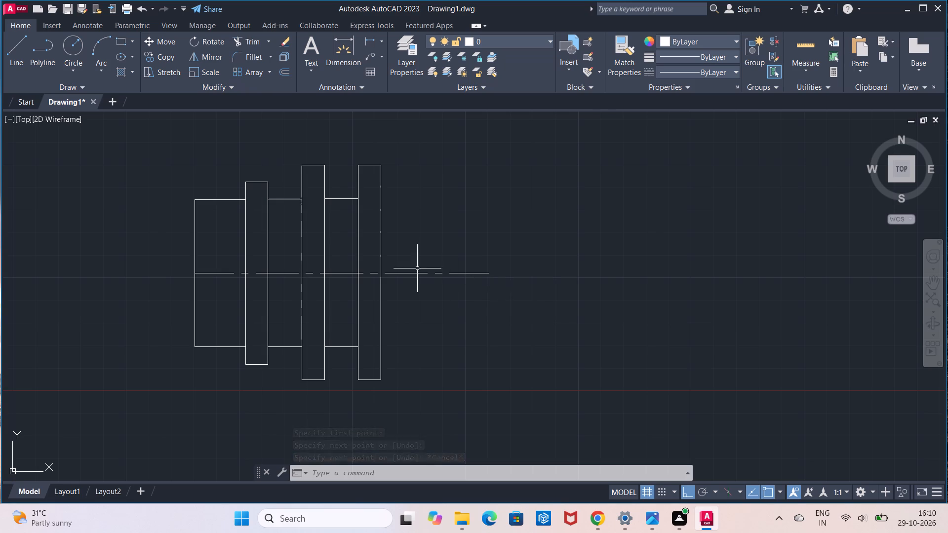
Draw a 10-unit horizontal line across the third rib, continuing the upper connecting line to the rib's outer edge.
{"action": "left_click", "coordinate": [23, 66]}
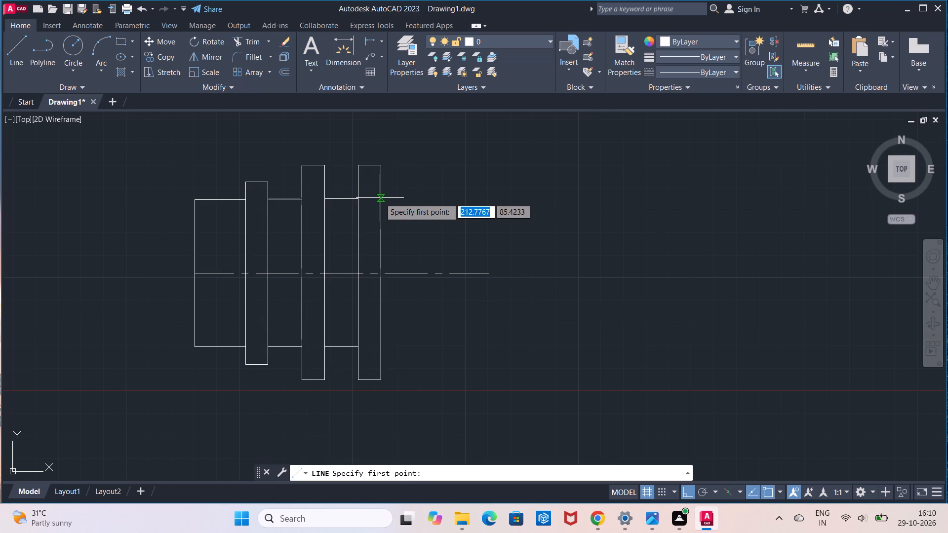
{"action": "left_click", "coordinate": [358, 198]}
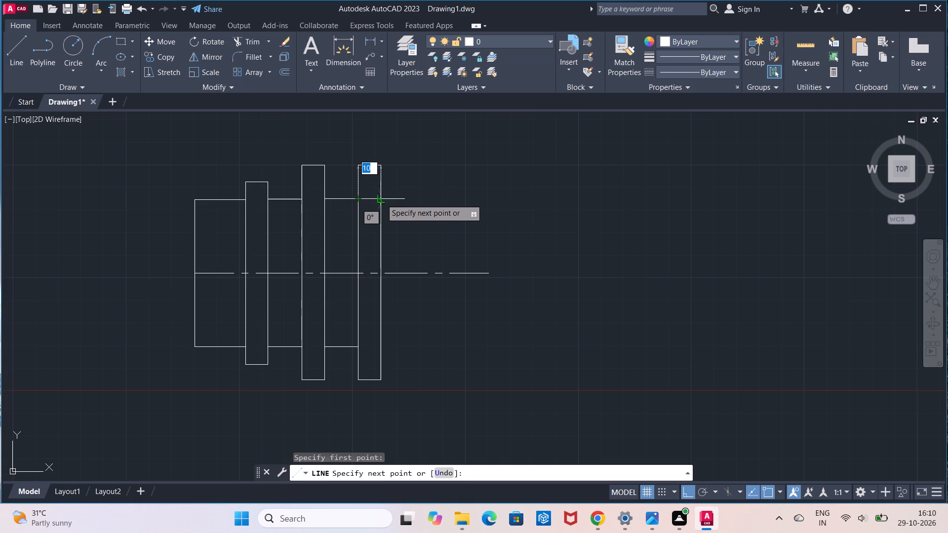
{"action": "left_click", "coordinate": [381, 199]}
{"action": "key", "text": "Escape"}
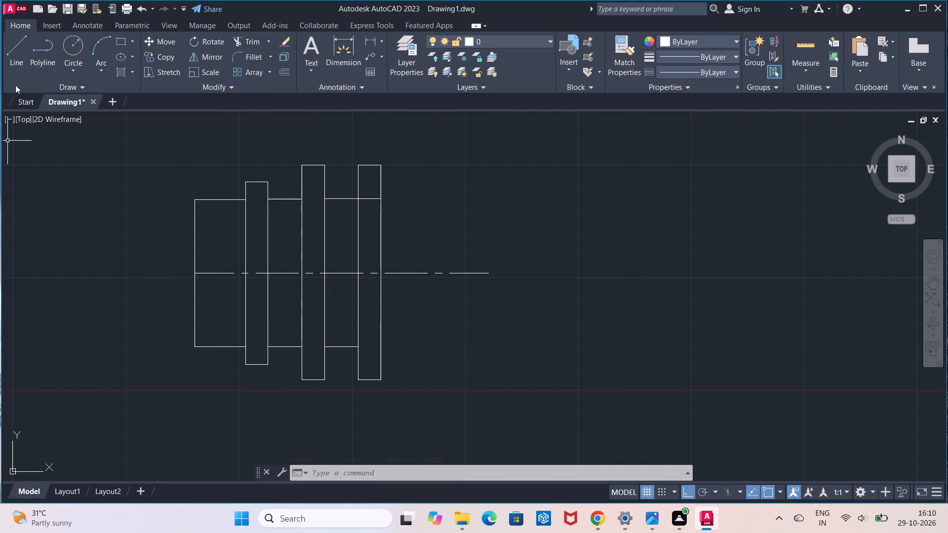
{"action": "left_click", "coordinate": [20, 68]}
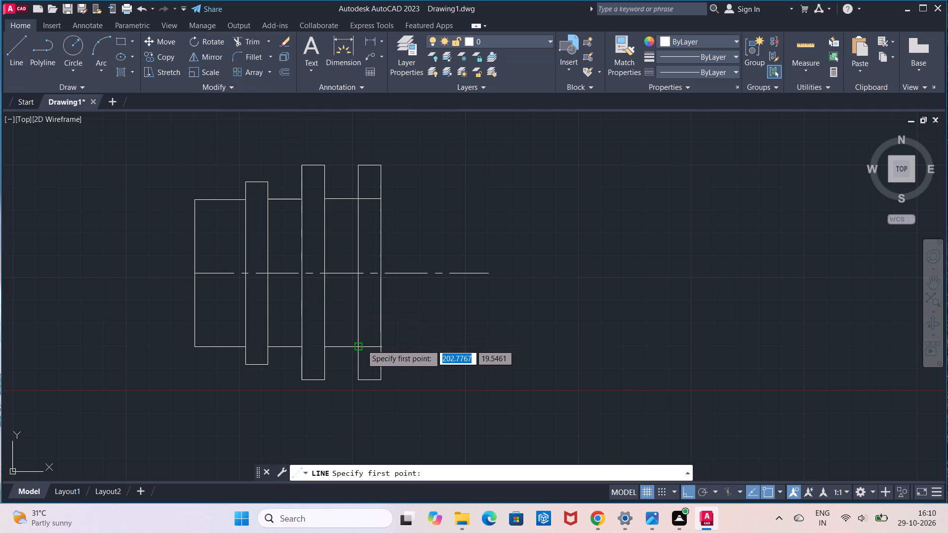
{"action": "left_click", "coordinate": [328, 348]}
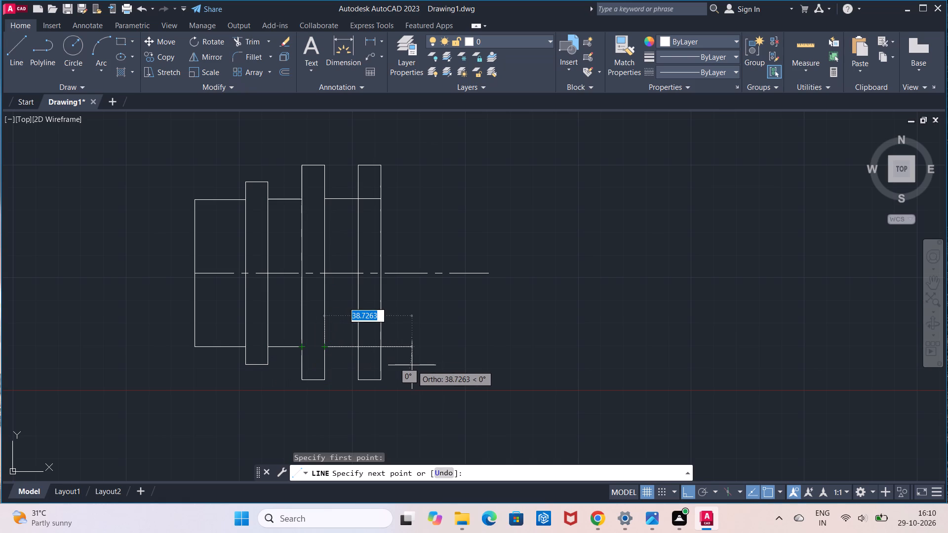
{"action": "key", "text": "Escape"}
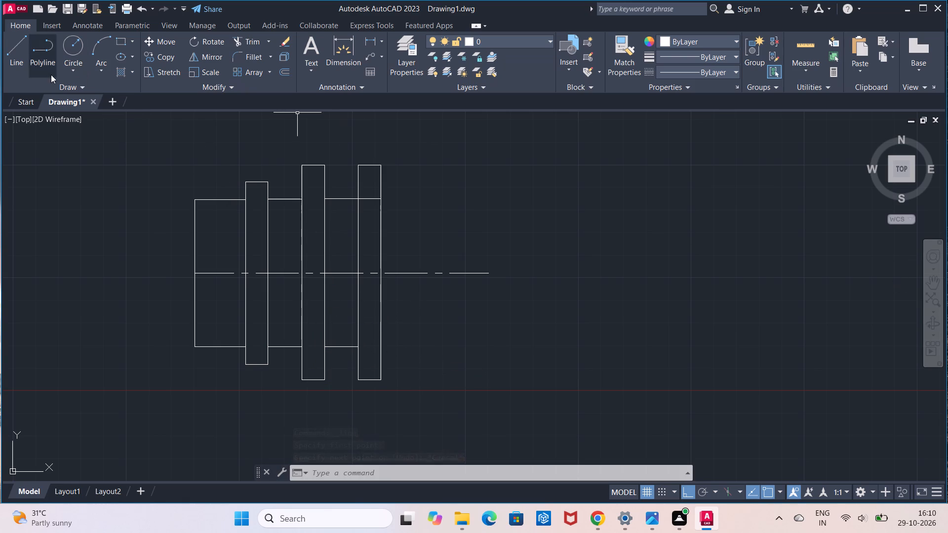
Draw a horizontal line across the third rib, continuing the lower connecting line to the rib's outer edge.
{"action": "left_click", "coordinate": [12, 65]}
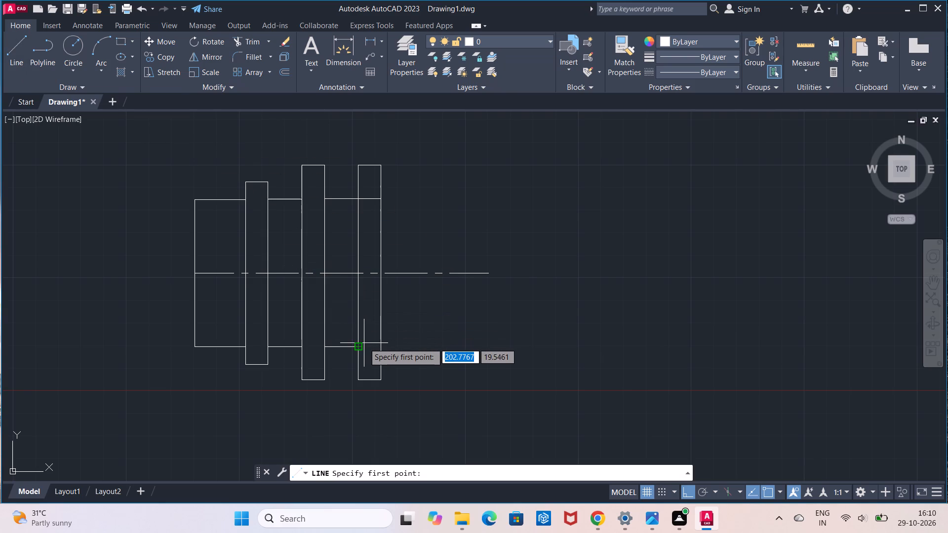
{"action": "left_click", "coordinate": [360, 347]}
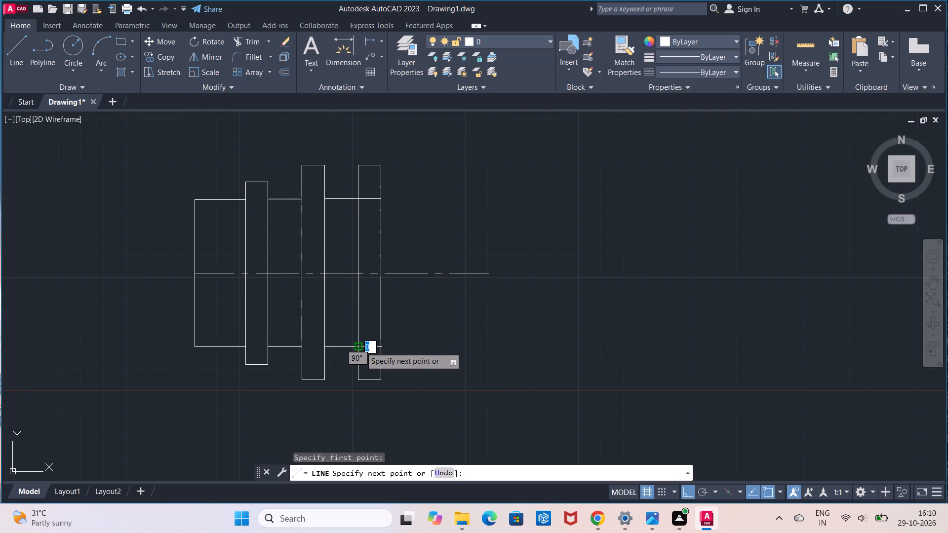
{"action": "left_click", "coordinate": [379, 347]}
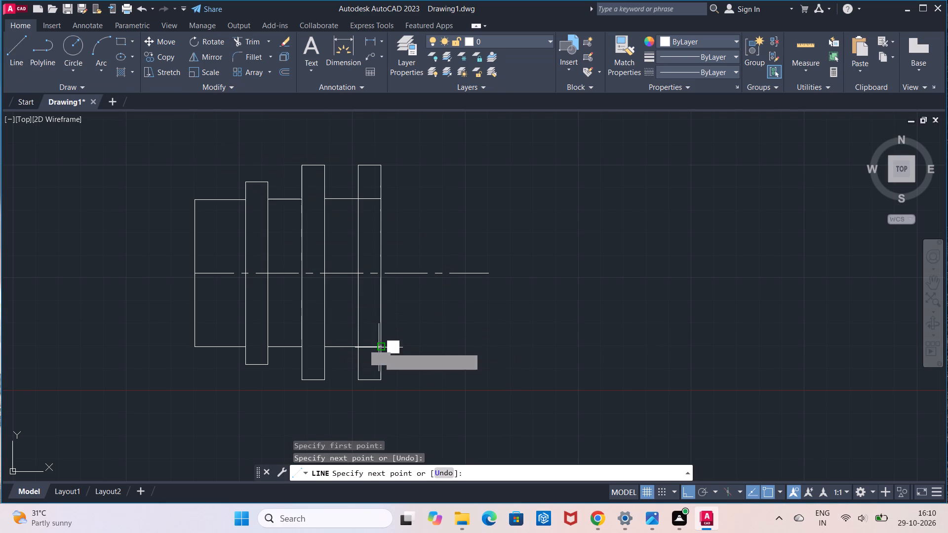
{"action": "key", "text": "Escape"}
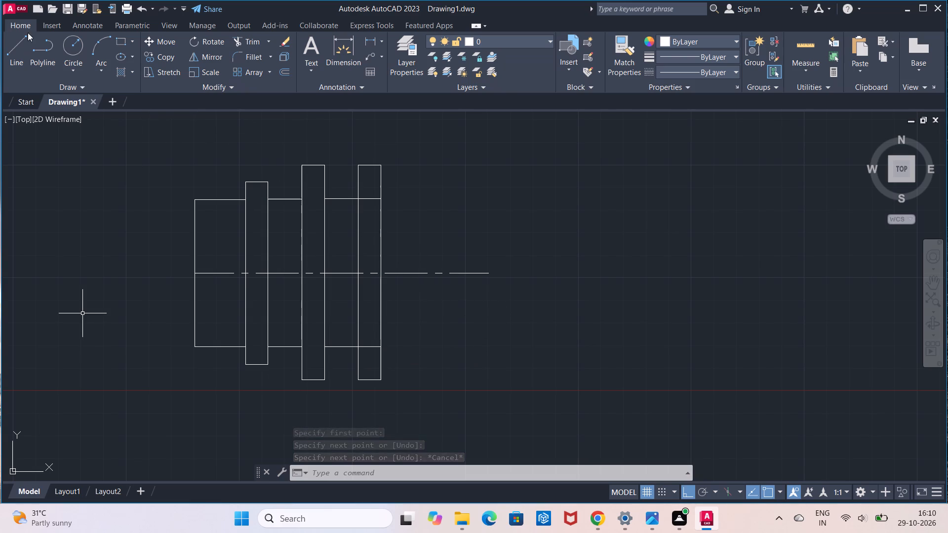
From the third rib's outer edge at the upper connecting line, draw connected lines 15 right, 8 up and 10 right to start the fourth rib.
{"action": "left_click", "coordinate": [19, 43]}
{"action": "left_click", "coordinate": [383, 196]}
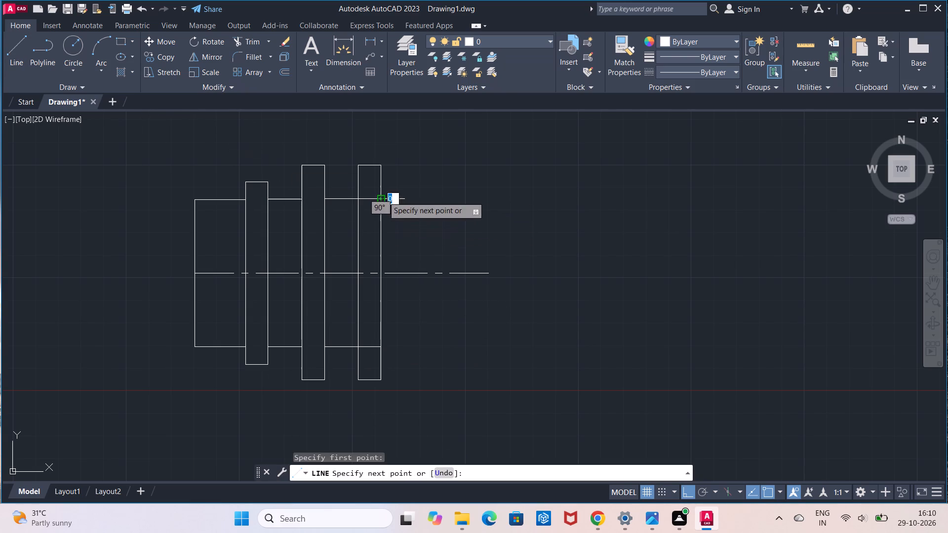
{"action": "type", "text": "15"}
{"action": "key", "text": "Return"}
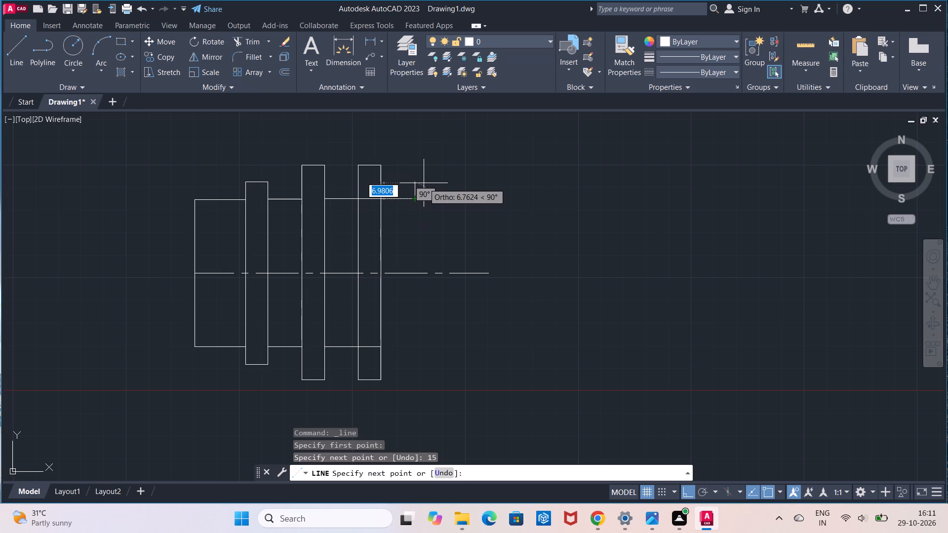
{"action": "key", "text": "8"}
{"action": "key", "text": "Return"}
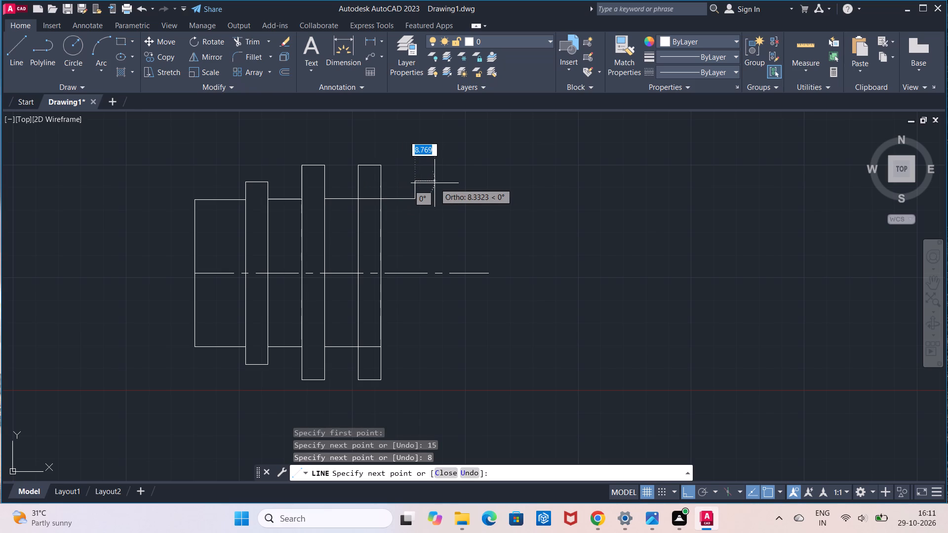
{"action": "key", "text": "1"}
{"action": "key", "text": "0"}
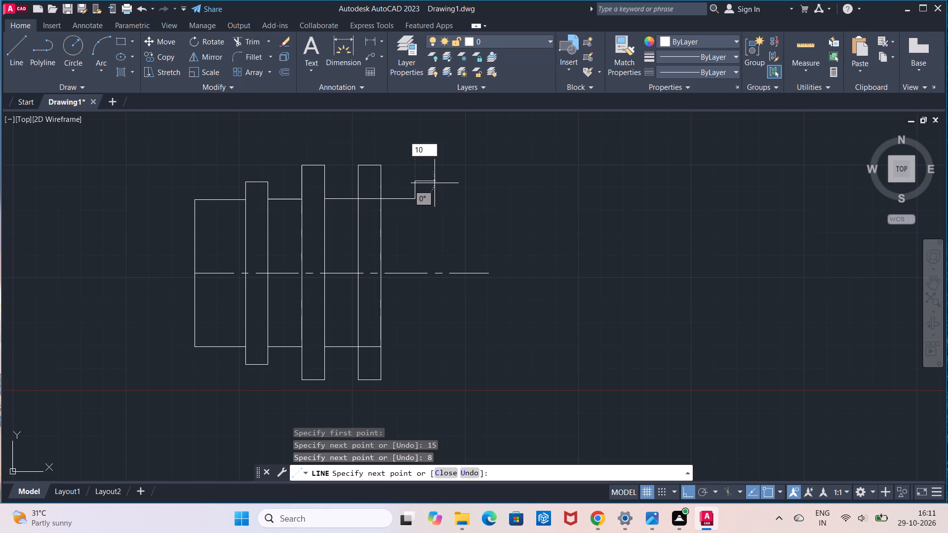
{"action": "key", "text": "Return"}
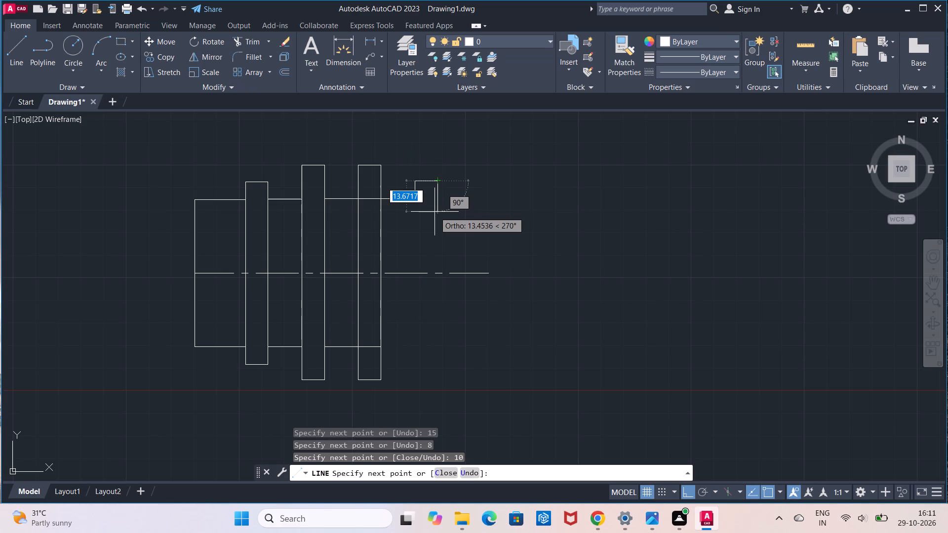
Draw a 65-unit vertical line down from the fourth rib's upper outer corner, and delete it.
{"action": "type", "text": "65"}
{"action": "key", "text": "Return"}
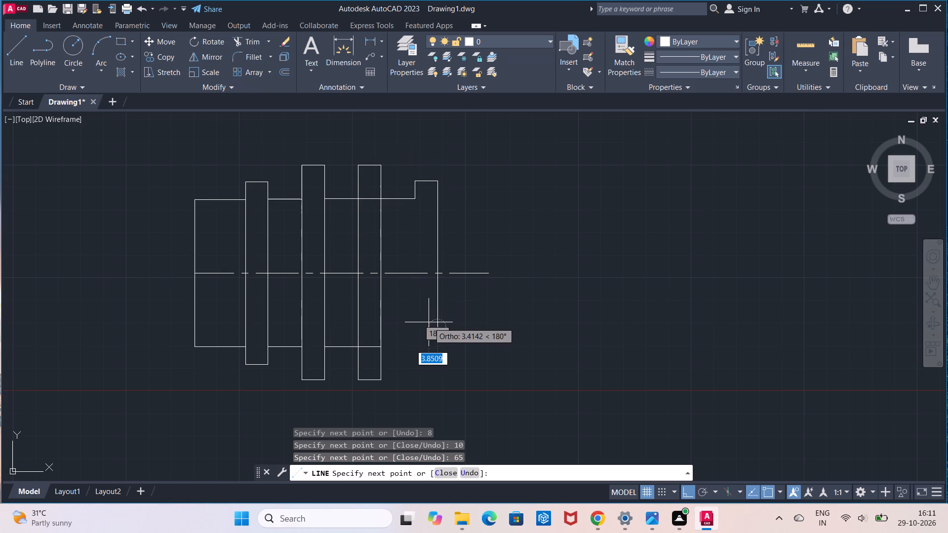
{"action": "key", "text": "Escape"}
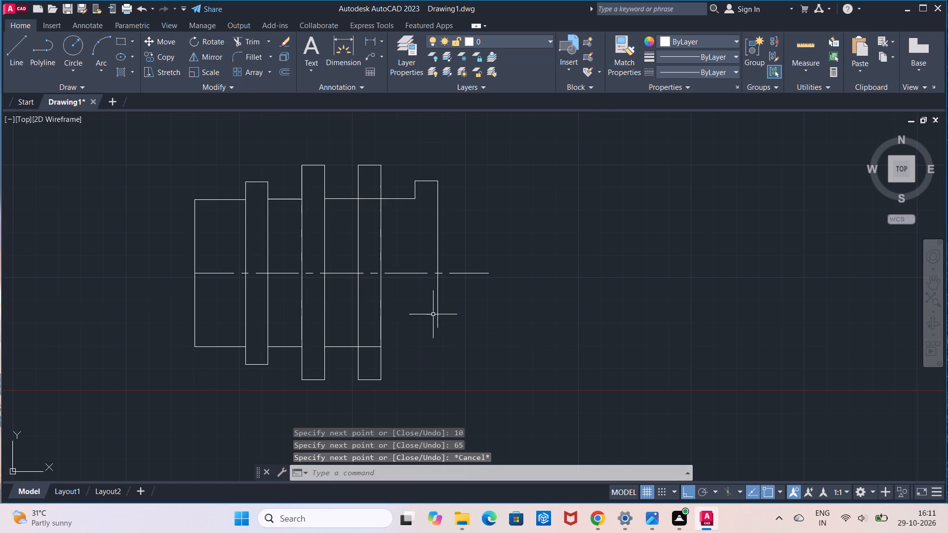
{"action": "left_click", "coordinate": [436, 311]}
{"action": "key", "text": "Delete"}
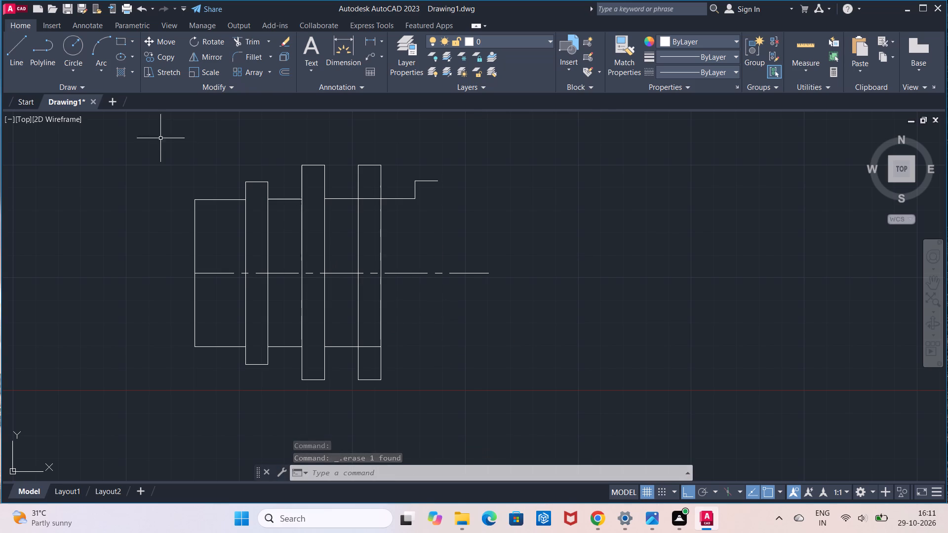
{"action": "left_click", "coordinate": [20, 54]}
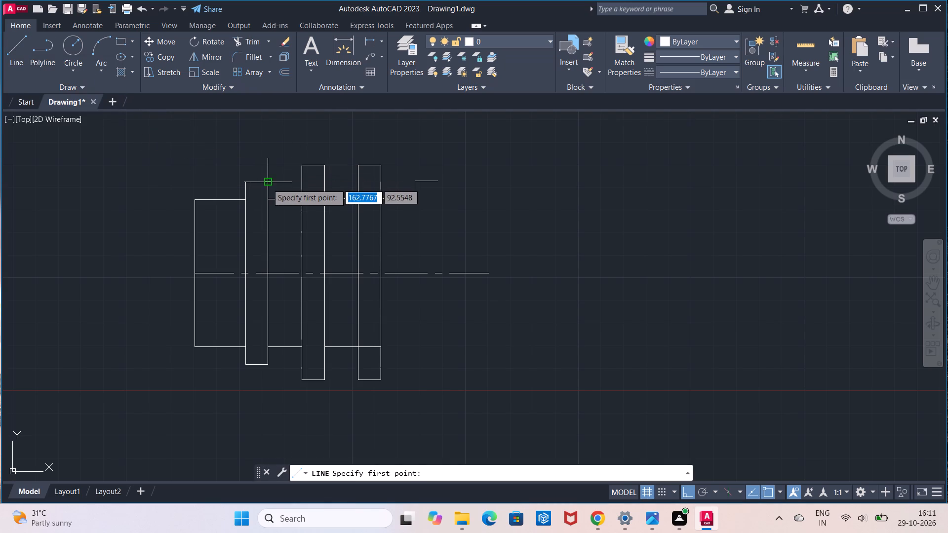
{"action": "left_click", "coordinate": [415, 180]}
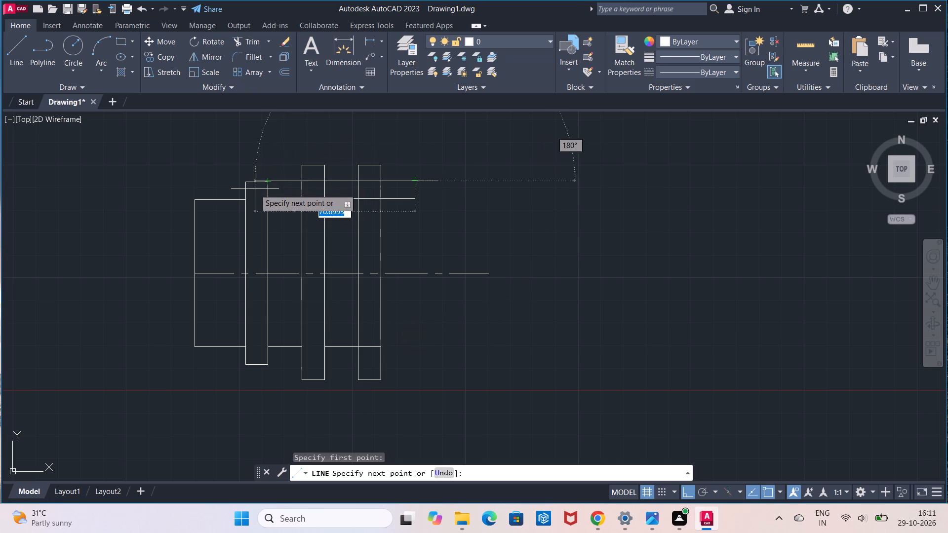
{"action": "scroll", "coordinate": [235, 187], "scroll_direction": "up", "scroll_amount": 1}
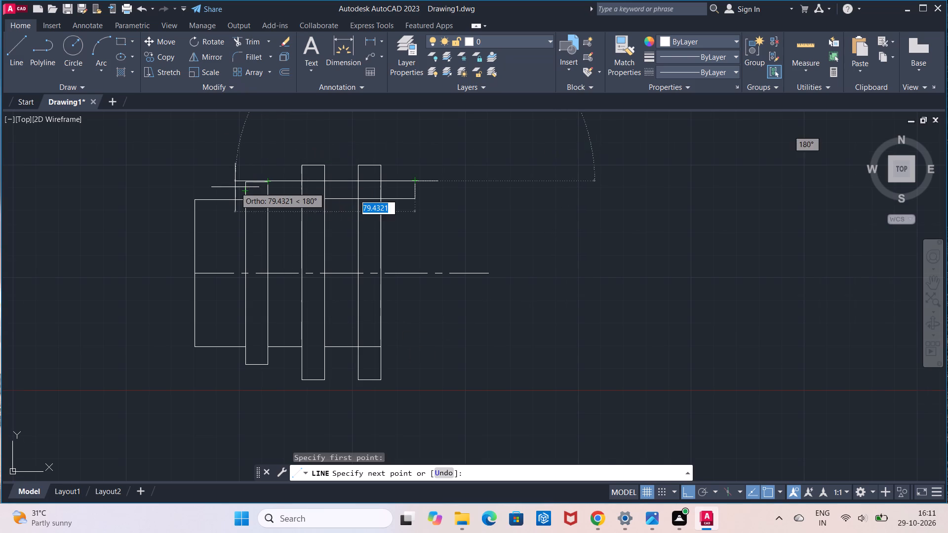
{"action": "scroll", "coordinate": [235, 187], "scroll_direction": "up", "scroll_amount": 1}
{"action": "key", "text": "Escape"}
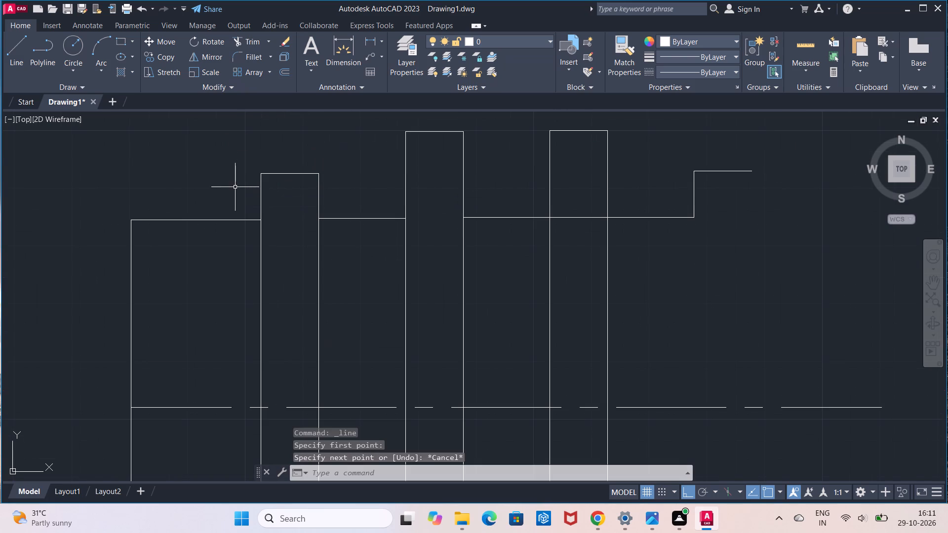
Measure the first rib's full height with a linear dimension, without placing it.
{"action": "scroll", "coordinate": [260, 143], "scroll_direction": "down", "scroll_amount": 2}
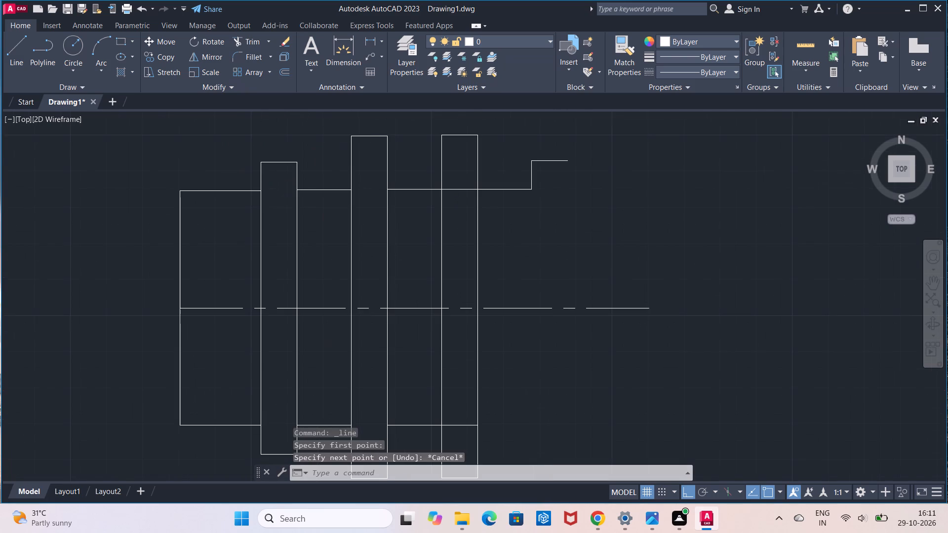
{"action": "left_click", "coordinate": [372, 38]}
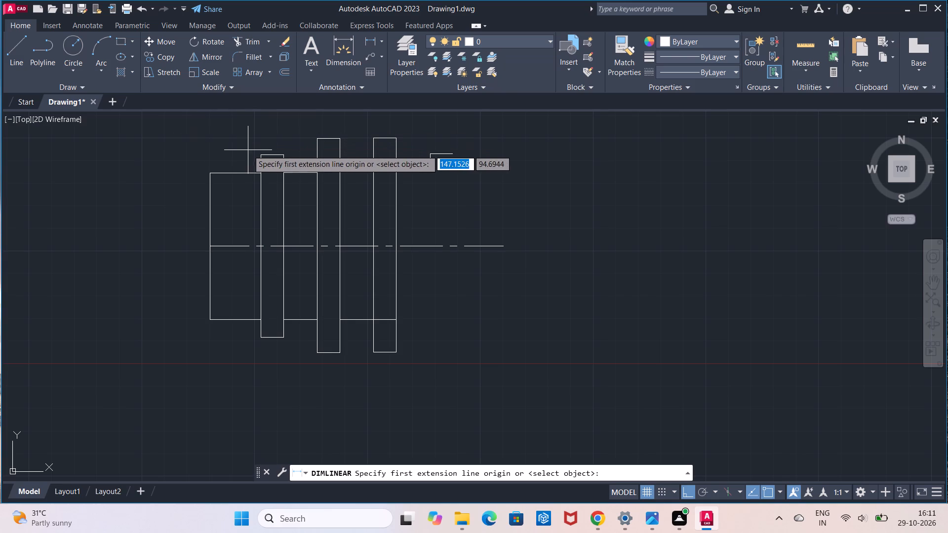
{"action": "left_click", "coordinate": [256, 152]}
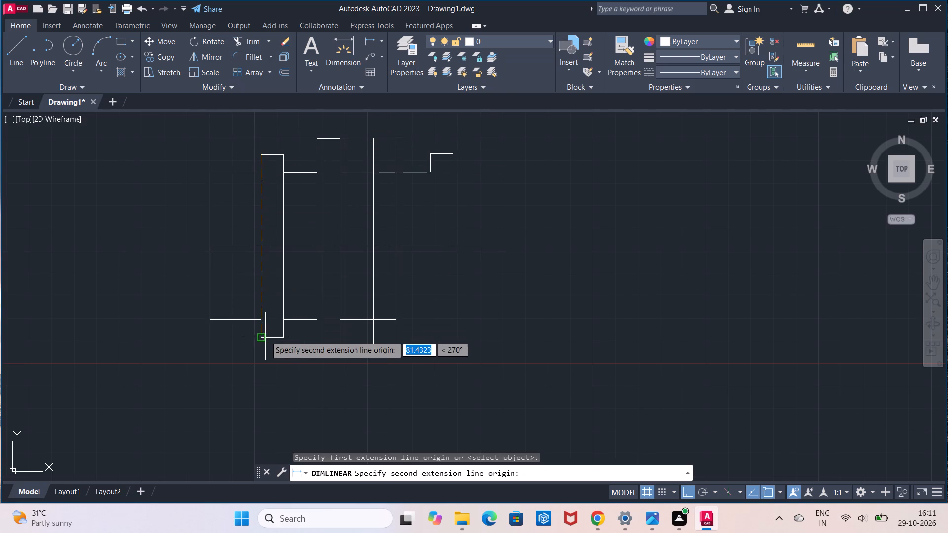
{"action": "left_click", "coordinate": [260, 336]}
{"action": "scroll", "coordinate": [248, 333], "scroll_direction": "up", "scroll_amount": 1}
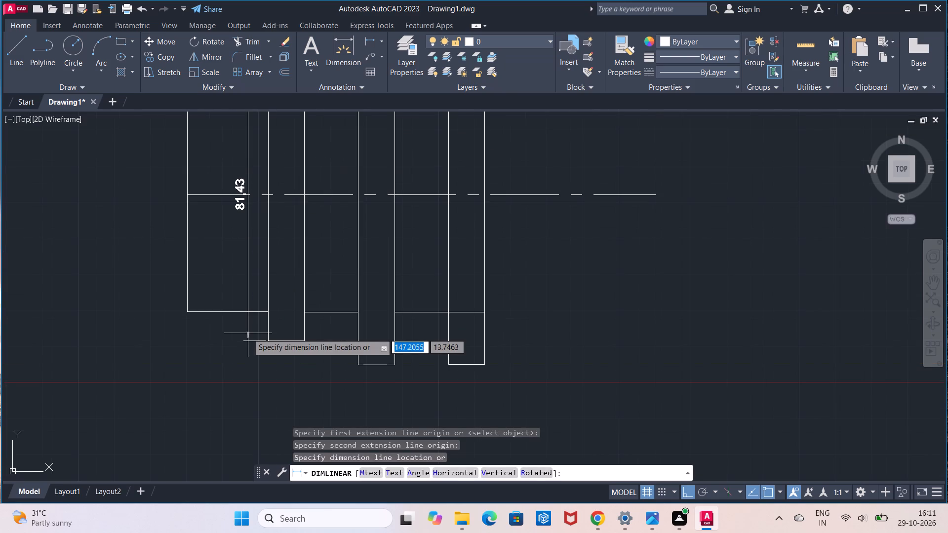
{"action": "scroll", "coordinate": [248, 333], "scroll_direction": "down", "scroll_amount": 1}
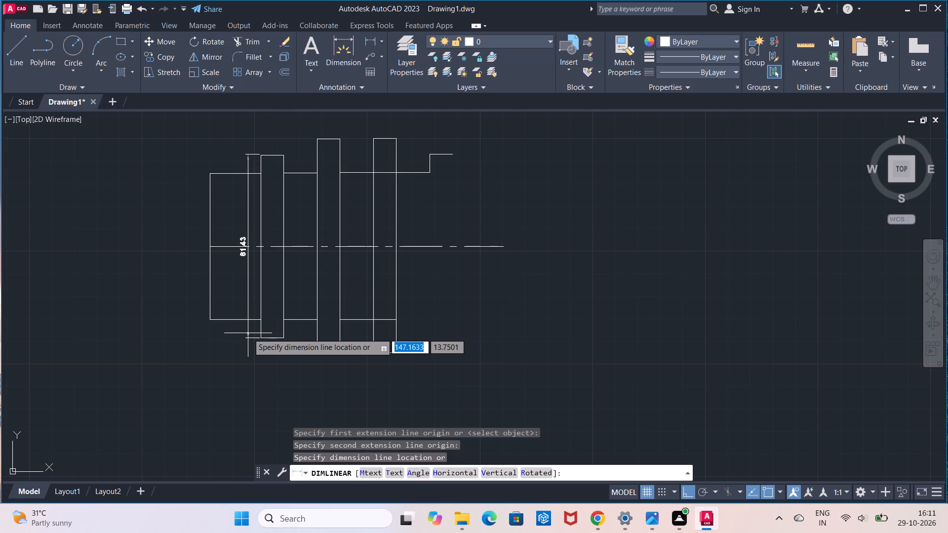
{"action": "key", "text": "Escape"}
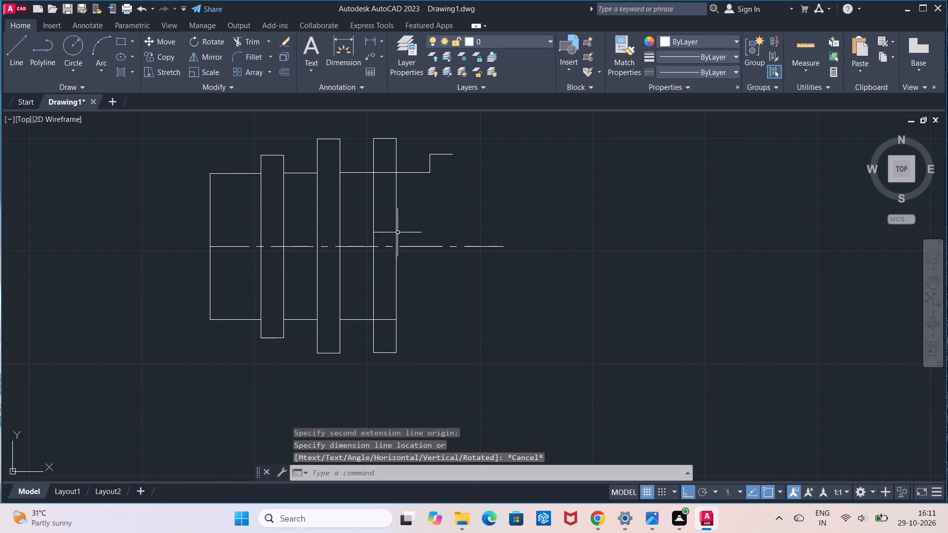
Select the fourth rib's 10-unit top line.
{"action": "left_click", "coordinate": [439, 153]}
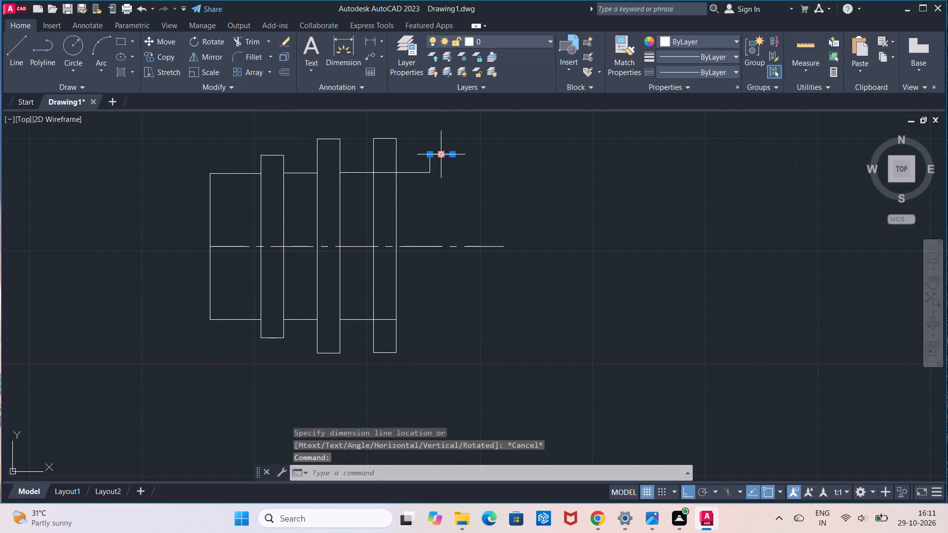
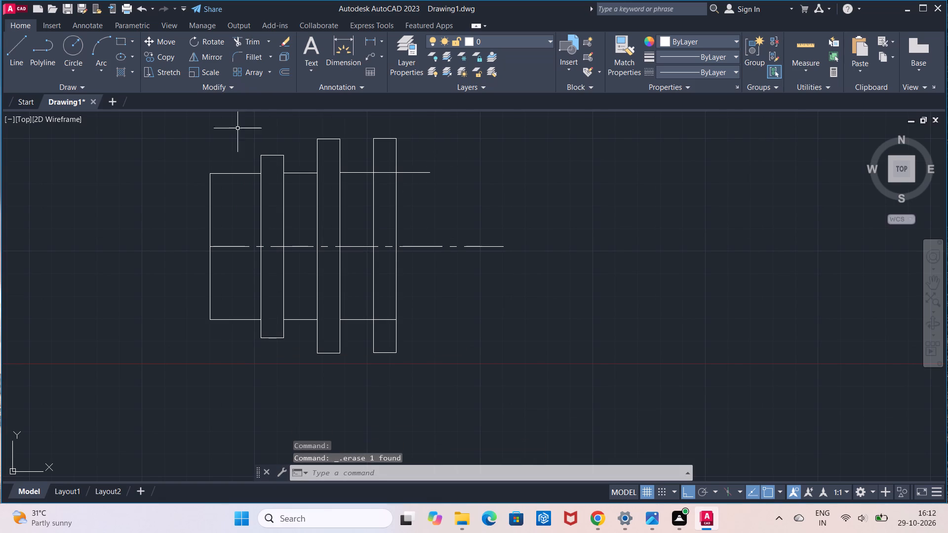
Measure the first rib's full height with a linear dimension, without placing it.
{"action": "left_click", "coordinate": [369, 40]}
{"action": "left_click", "coordinate": [262, 337]}
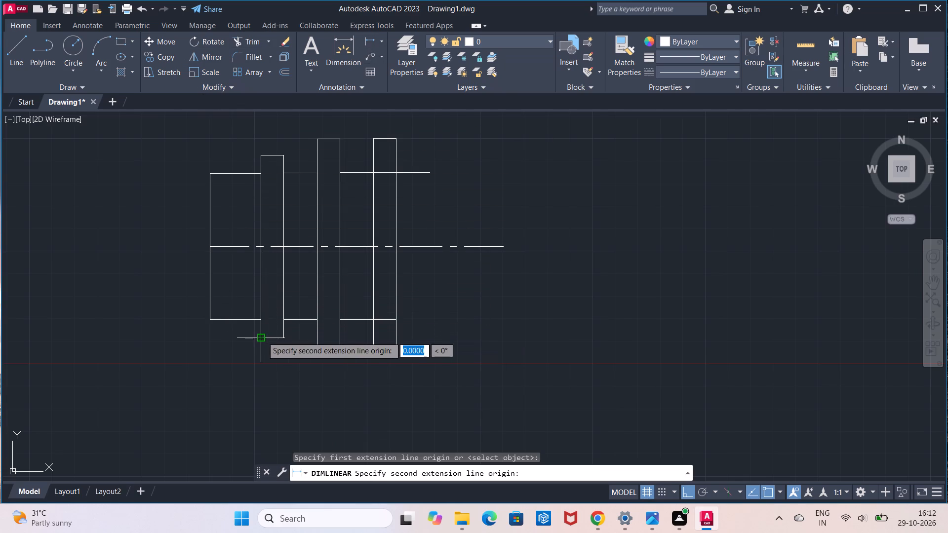
{"action": "left_click", "coordinate": [258, 152]}
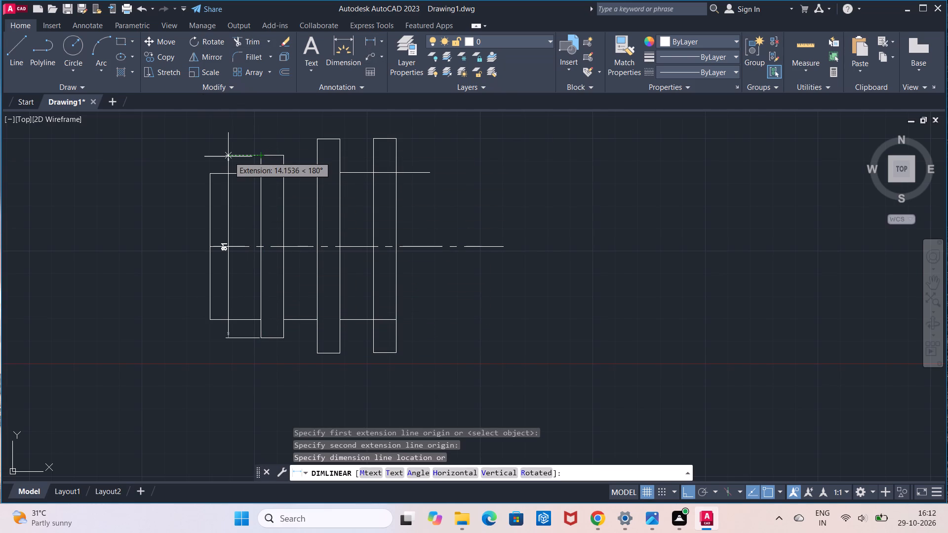
{"action": "key", "text": "Escape"}
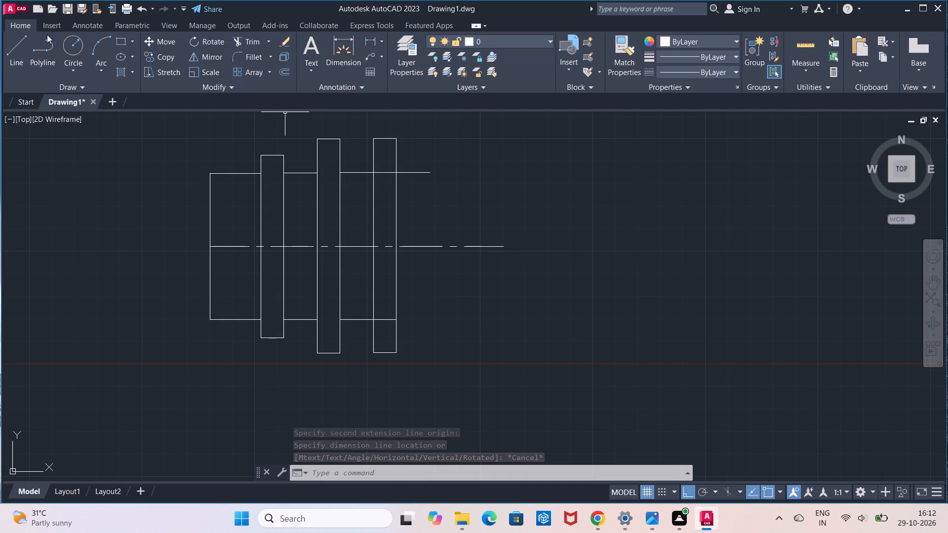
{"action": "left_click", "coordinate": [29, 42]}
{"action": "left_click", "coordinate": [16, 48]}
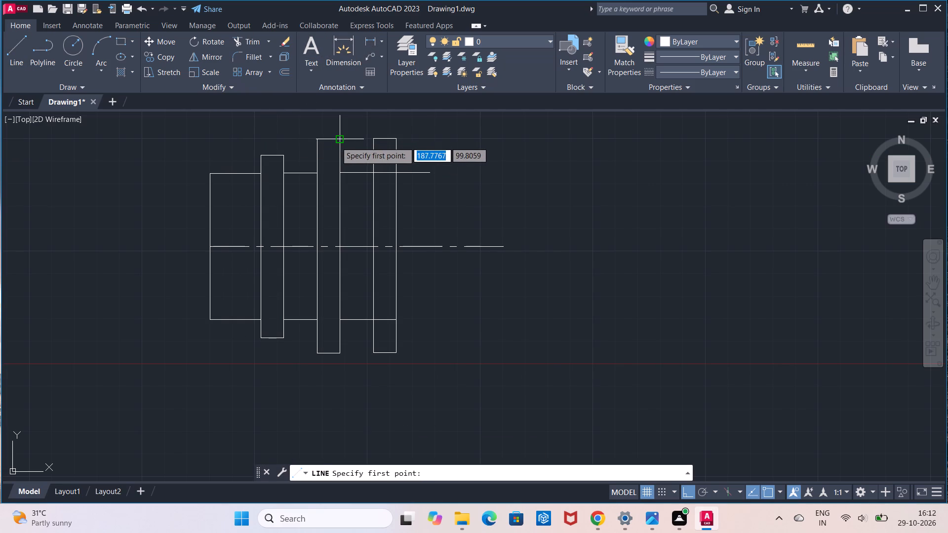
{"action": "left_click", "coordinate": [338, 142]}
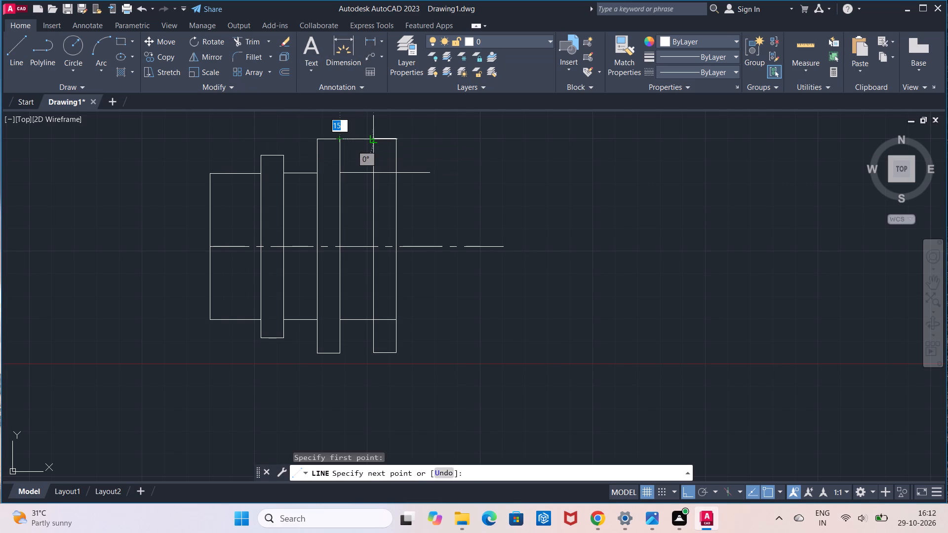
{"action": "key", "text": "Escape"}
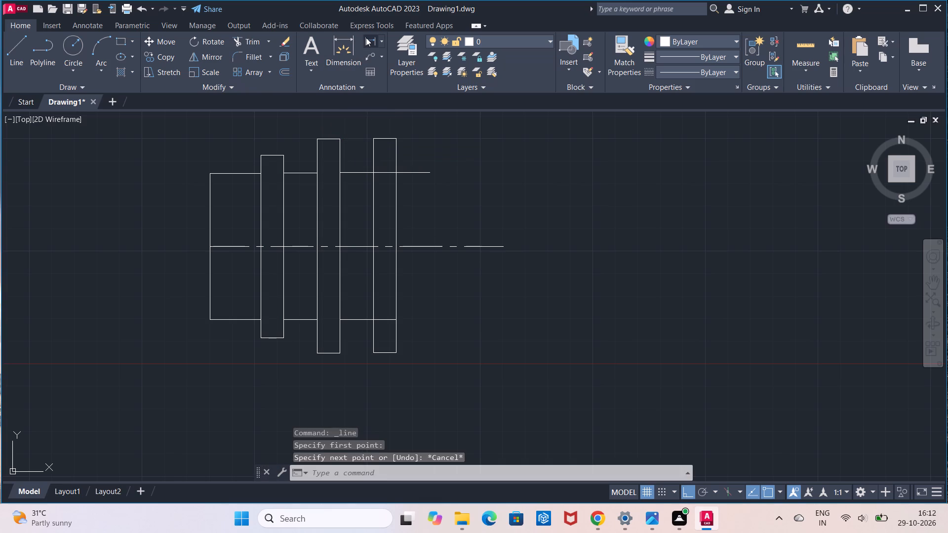
Measure the third rib's full height with a linear dimension between its top and bottom edge midpoints, without placing it.
{"action": "left_click", "coordinate": [366, 38]}
{"action": "left_click", "coordinate": [382, 140]}
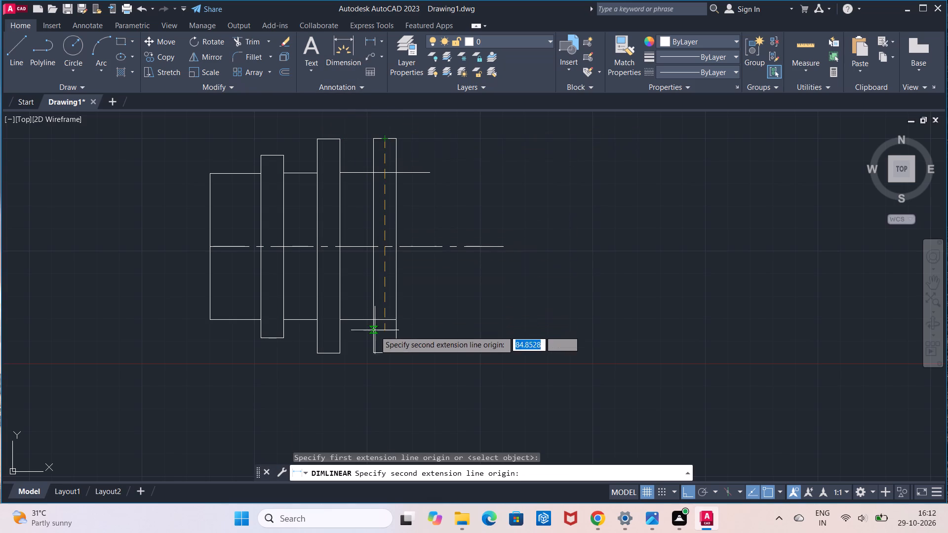
{"action": "left_click", "coordinate": [383, 354]}
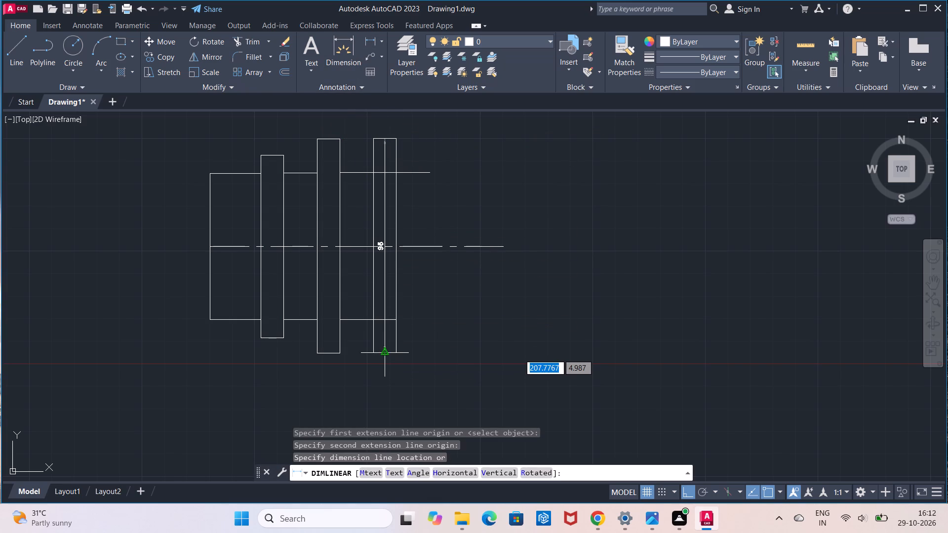
{"action": "scroll", "coordinate": [383, 354], "scroll_direction": "up", "scroll_amount": 2}
{"action": "scroll", "coordinate": [383, 354], "scroll_direction": "down", "scroll_amount": 1}
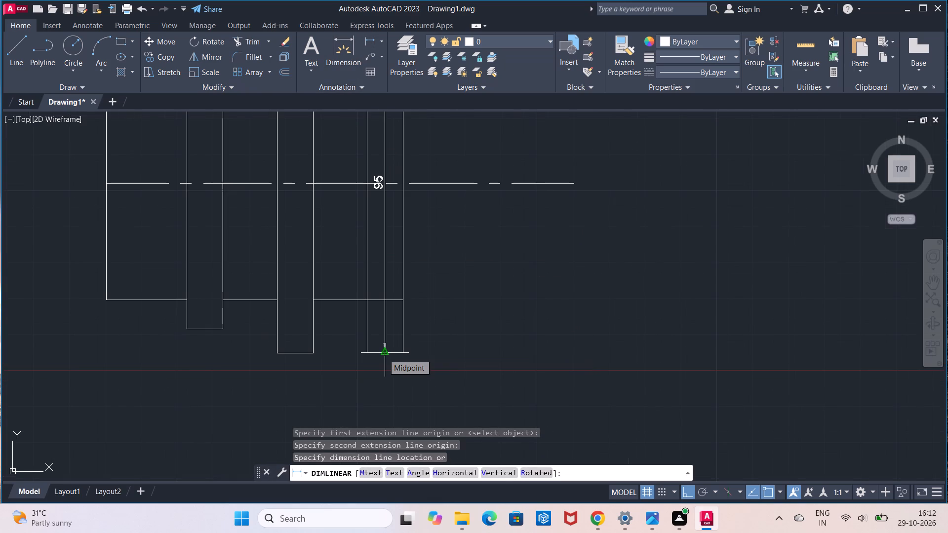
{"action": "key", "text": "Escape"}
{"action": "scroll", "coordinate": [383, 354], "scroll_direction": "down", "scroll_amount": 1}
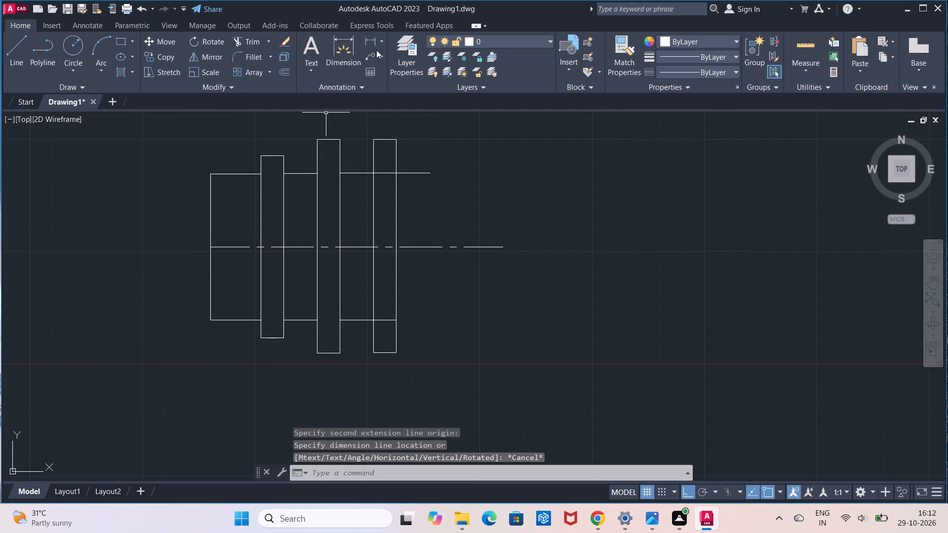
Measure the second rib's full height with a linear dimension between its top and bottom edge midpoints, without placing it.
{"action": "left_click", "coordinate": [374, 43]}
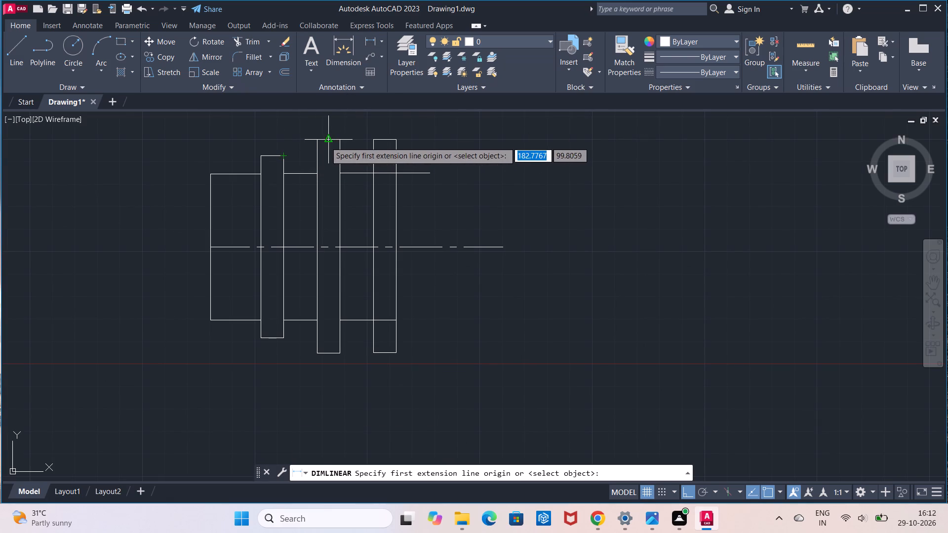
{"action": "left_click", "coordinate": [327, 142]}
{"action": "left_click", "coordinate": [330, 352]}
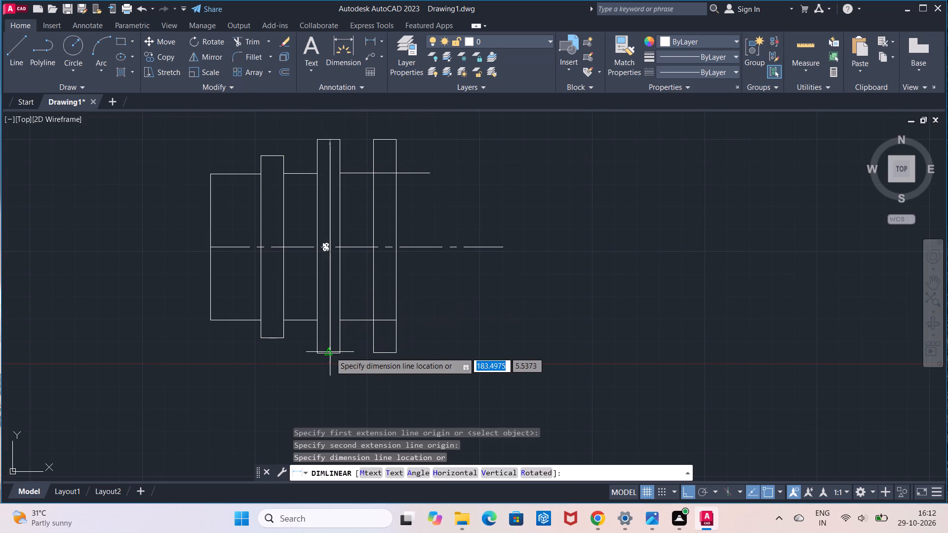
{"action": "scroll", "coordinate": [330, 352], "scroll_direction": "up", "scroll_amount": 1}
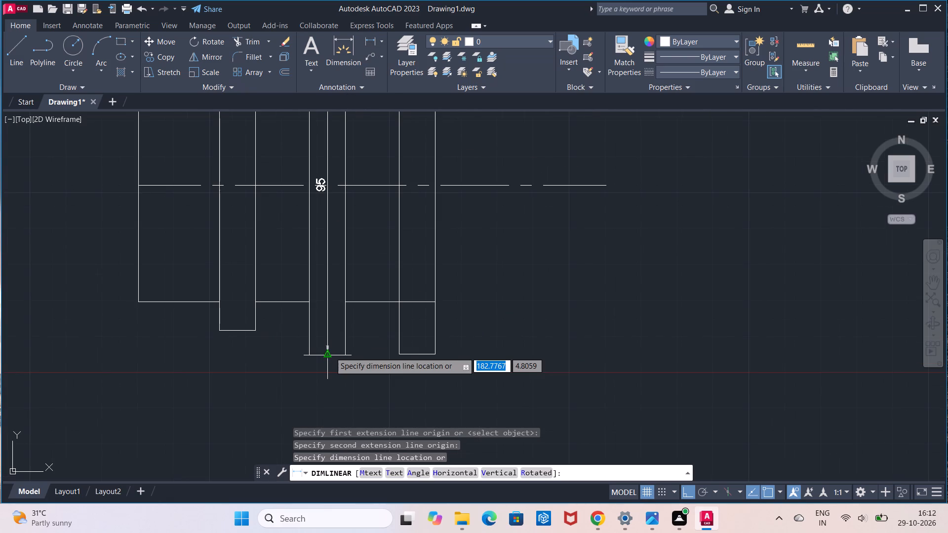
{"action": "scroll", "coordinate": [330, 352], "scroll_direction": "down", "scroll_amount": 1}
{"action": "key", "text": "Escape"}
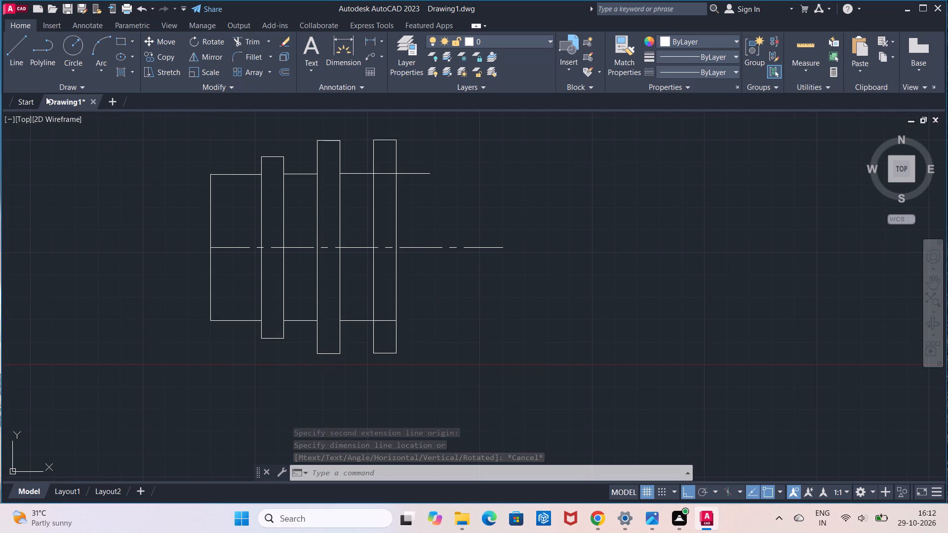
Draw a 15-unit horizontal line outward from the third rib's outer edge at the lower connecting line.
{"action": "left_click", "coordinate": [27, 62]}
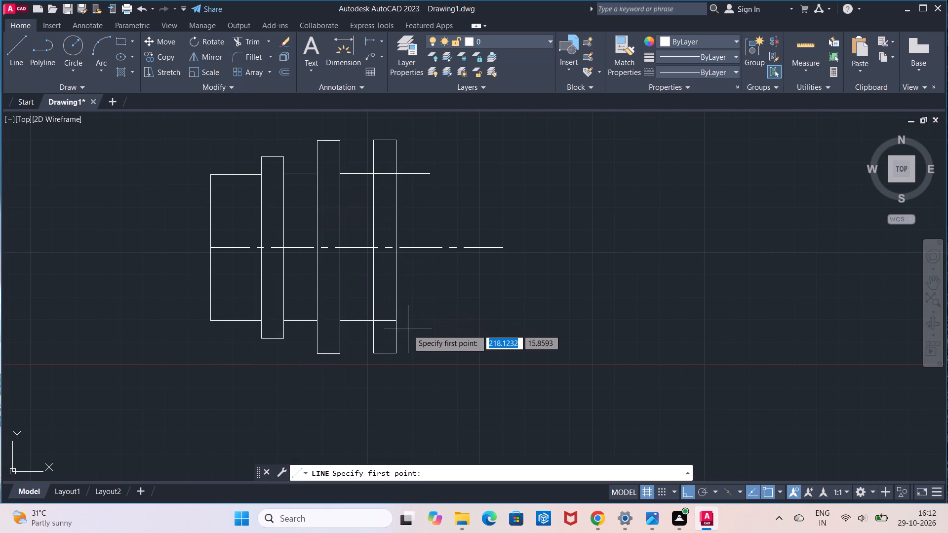
{"action": "left_click", "coordinate": [399, 322]}
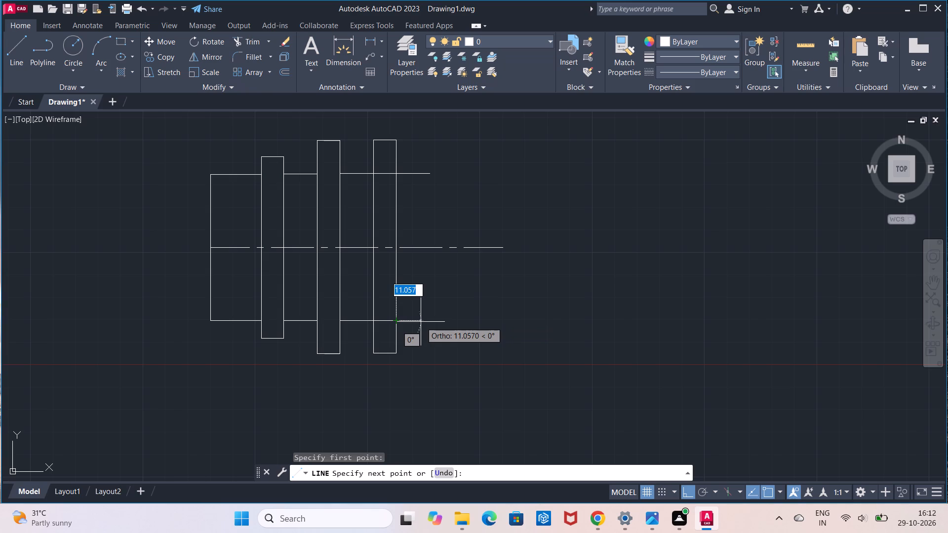
{"action": "type", "text": "15"}
{"action": "key", "text": "Return"}
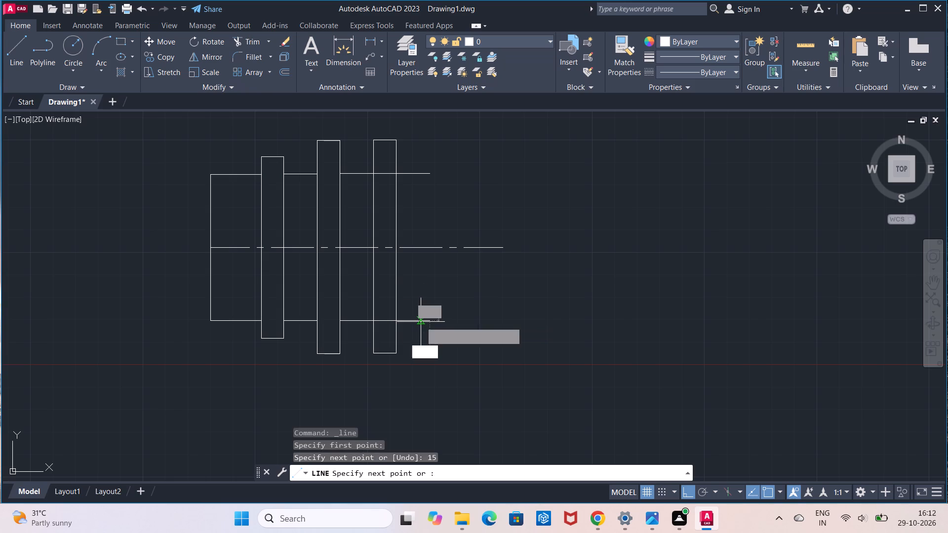
{"action": "key", "text": "Escape"}
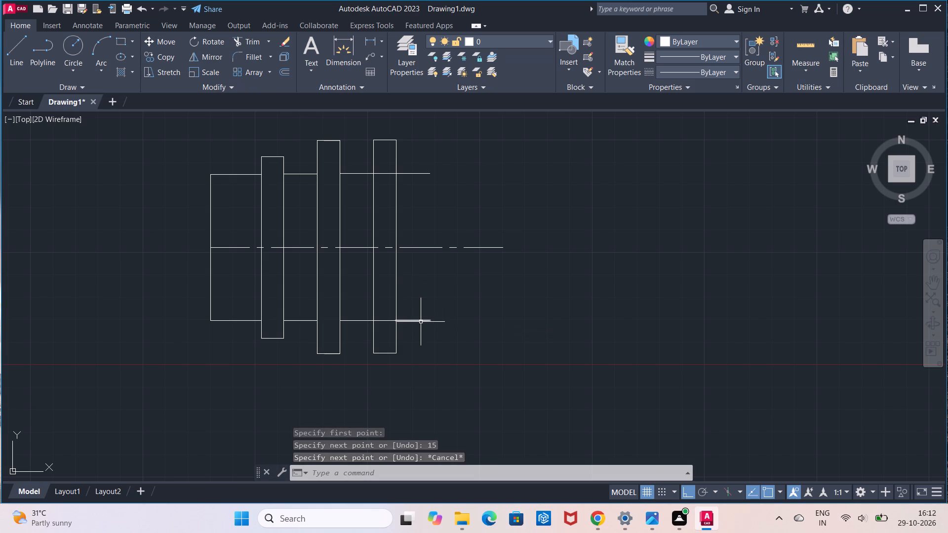
From the lower connecting line's end, outline the fourth rib: 8 down, 10 right, 81 up, 10 left, and down through both connecting line ends.
{"action": "left_click", "coordinate": [6, 55]}
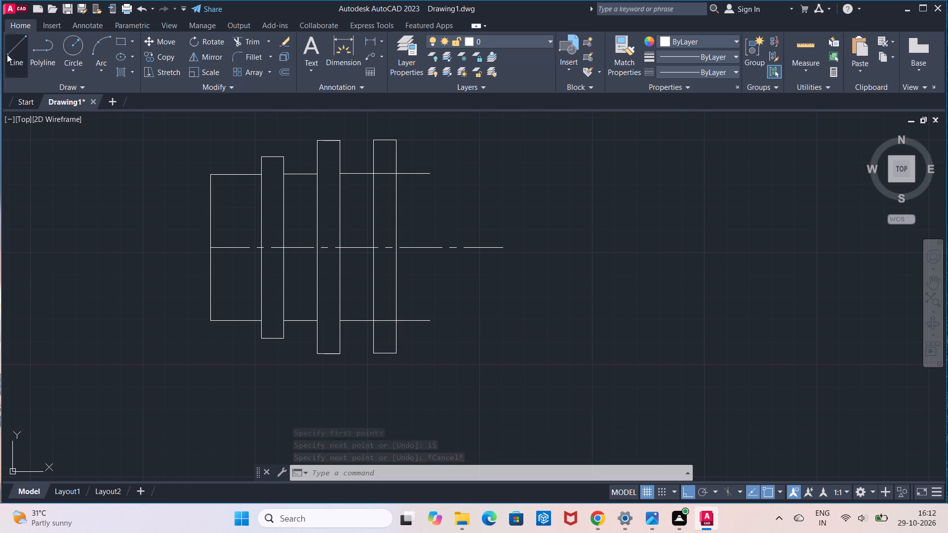
{"action": "left_click", "coordinate": [430, 320]}
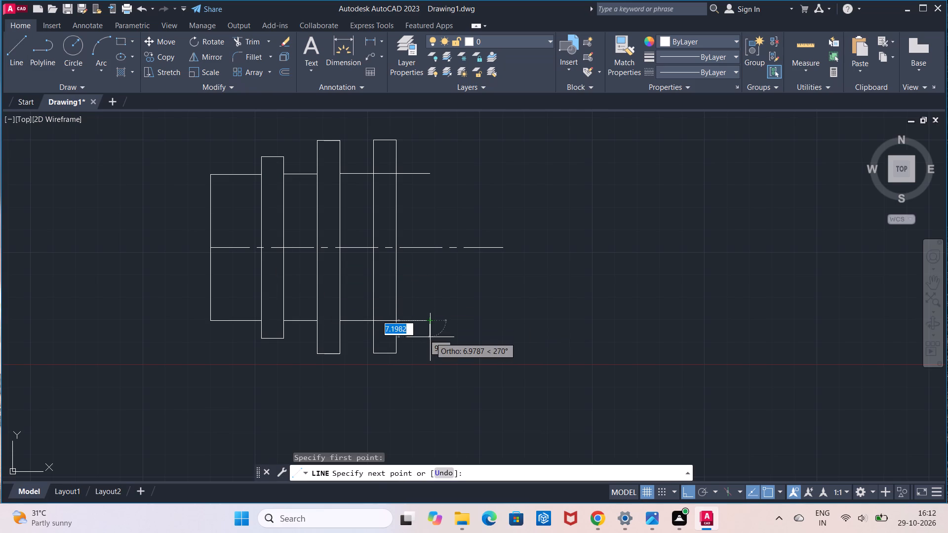
{"action": "key", "text": "8"}
{"action": "key", "text": "Return"}
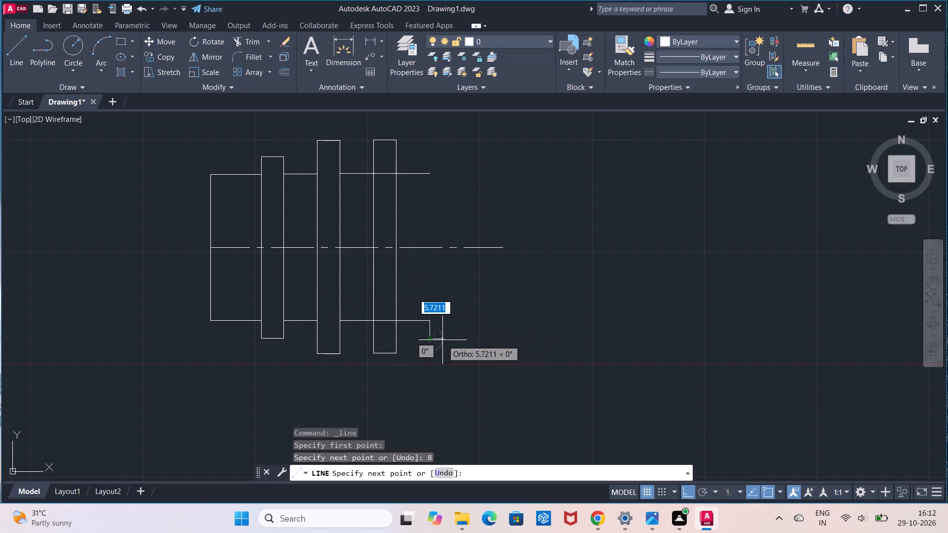
{"action": "type", "text": "10"}
{"action": "key", "text": "Return"}
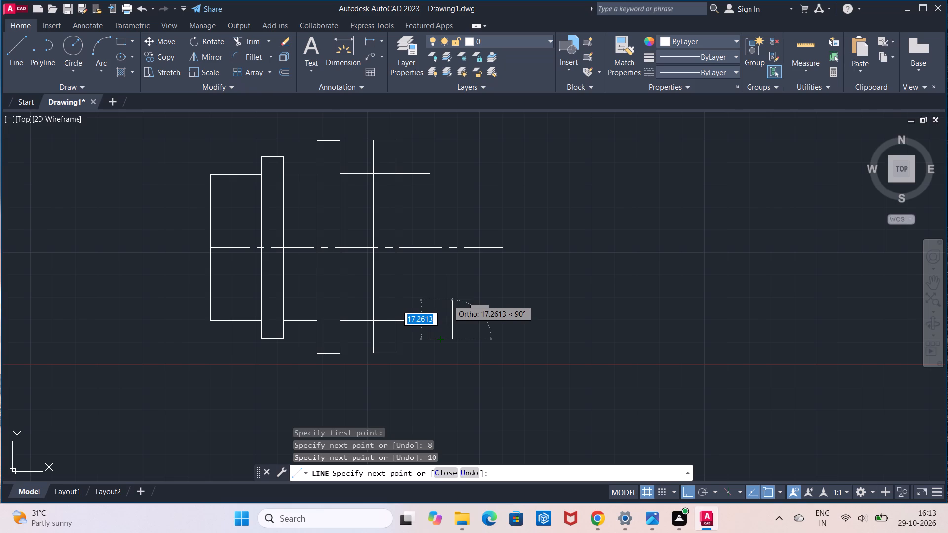
{"action": "type", "text": "81"}
{"action": "key", "text": "Return"}
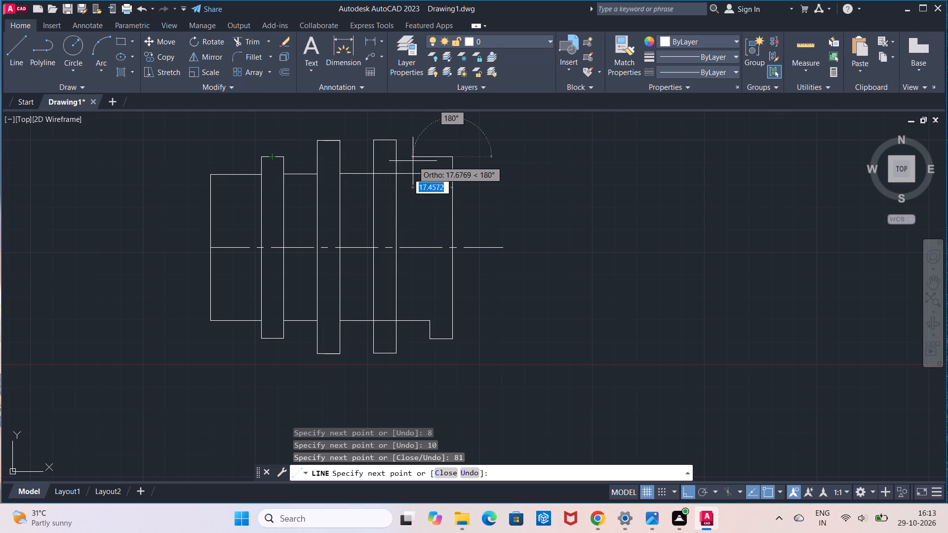
{"action": "type", "text": "10"}
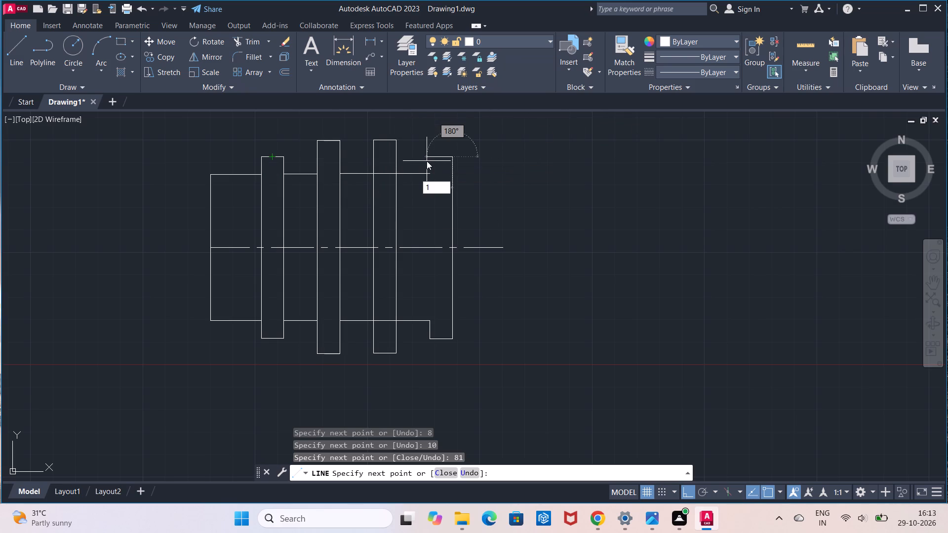
{"action": "key", "text": "Return"}
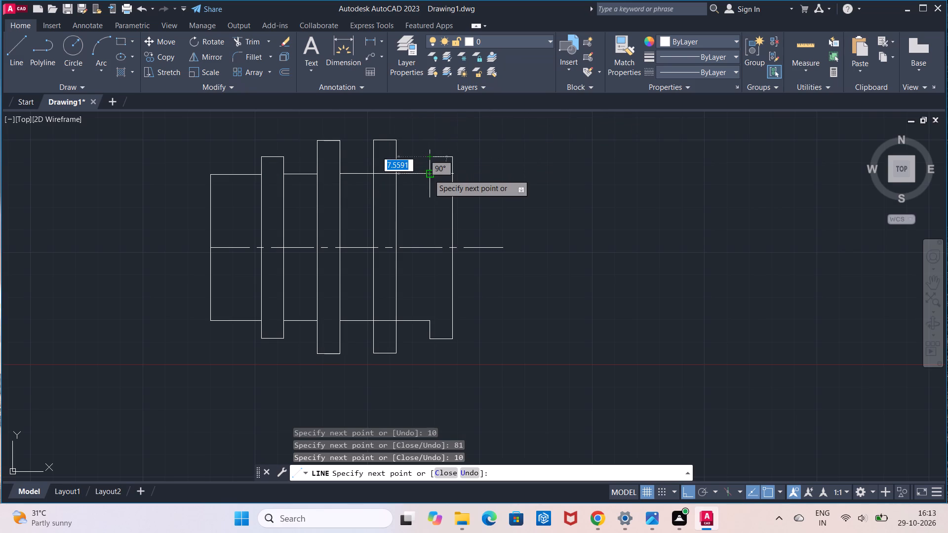
{"action": "left_click", "coordinate": [429, 174]}
{"action": "left_click", "coordinate": [430, 322]}
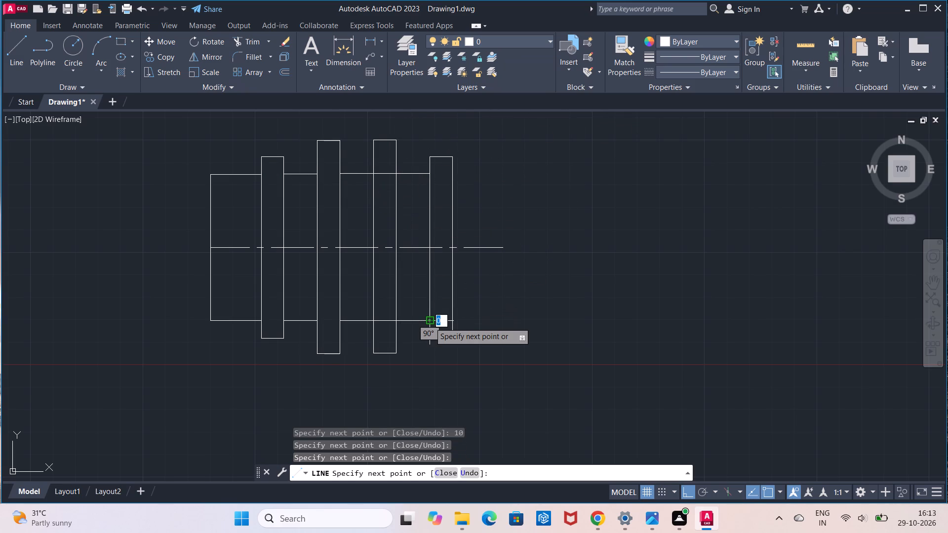
{"action": "key", "text": "Escape"}
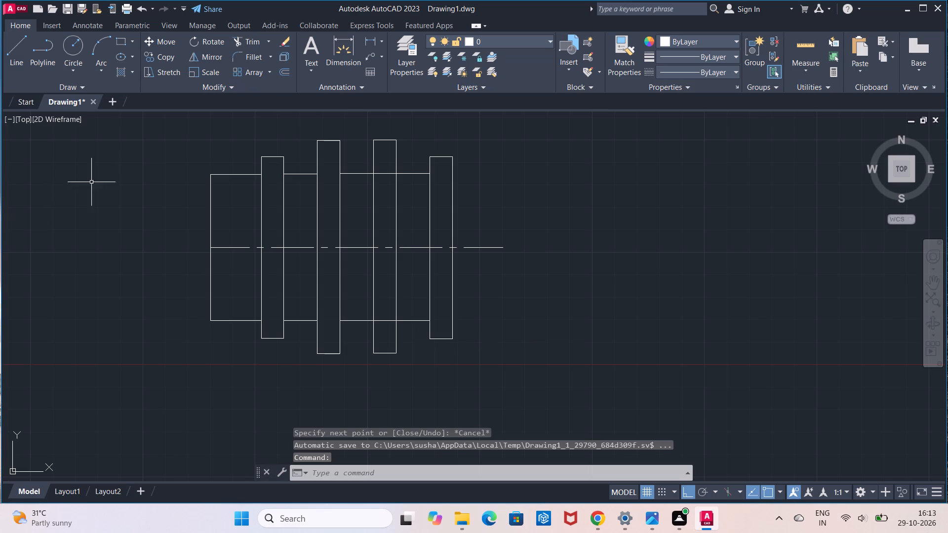
Trim the upper and lower connecting line segments that cross inside the third rib.
{"action": "left_click", "coordinate": [241, 43]}
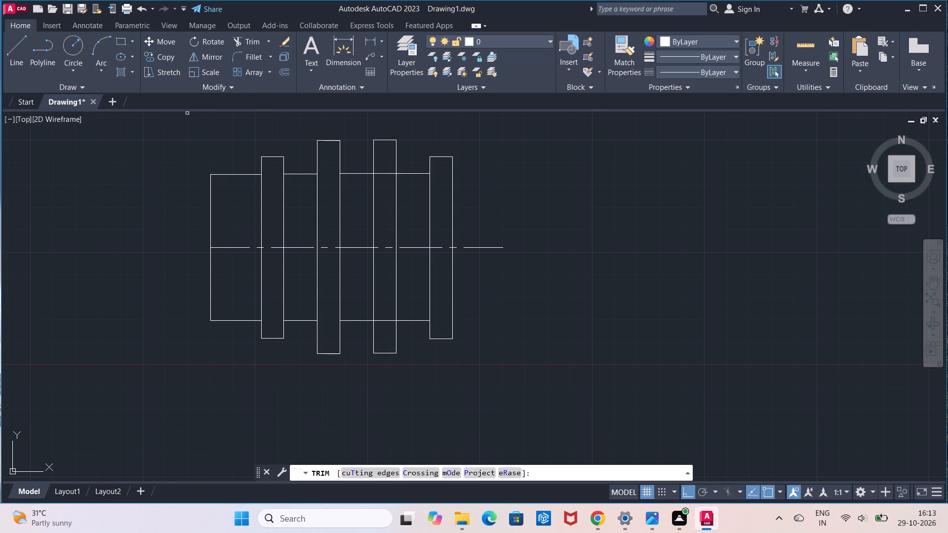
{"action": "left_click", "coordinate": [383, 175]}
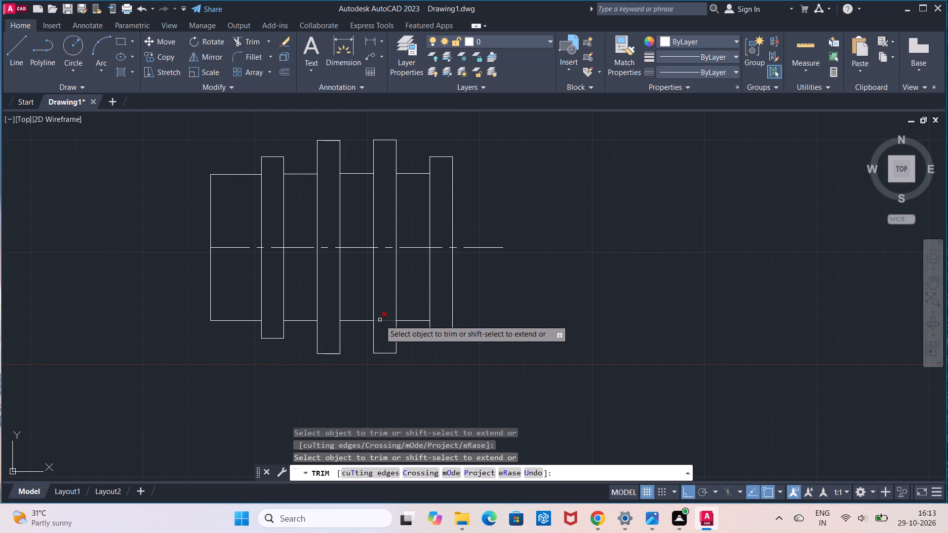
{"action": "left_click", "coordinate": [380, 320]}
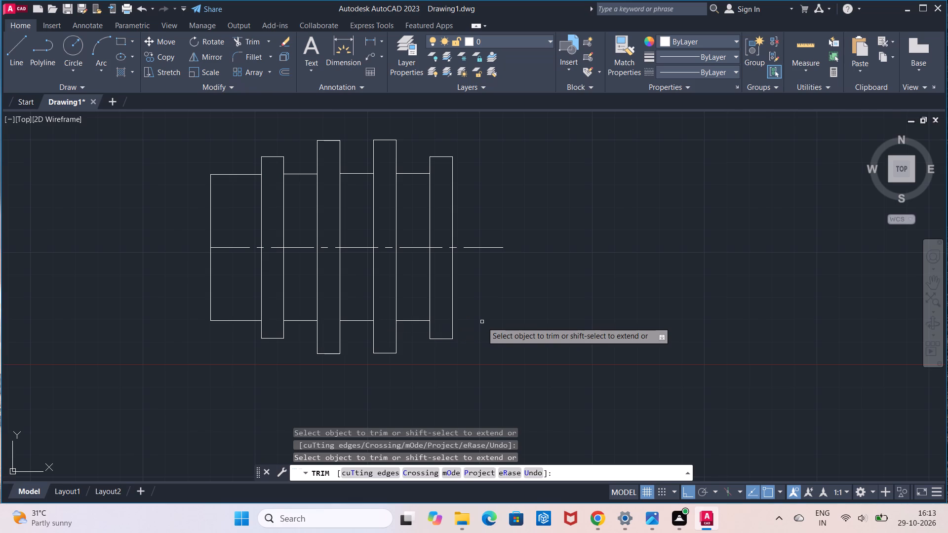
{"action": "key", "text": "Escape"}
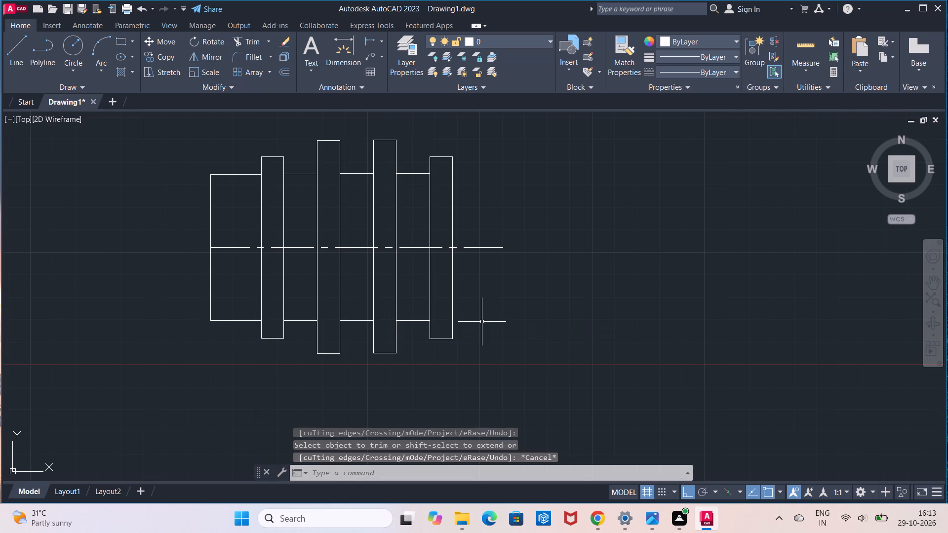
Draw the body's outline from the upper connecting line across the fourth rib, 22.5 right beyond it, and 65 down as the end edge.
{"action": "scroll", "coordinate": [482, 322], "scroll_direction": "down", "scroll_amount": 1}
{"action": "scroll", "coordinate": [493, 262], "scroll_direction": "down", "scroll_amount": 1}
{"action": "middle_click_drag", "start_coordinate": [493, 262], "coordinate": [488, 310]}
{"action": "scroll", "coordinate": [488, 310], "scroll_direction": "up", "scroll_amount": 1}
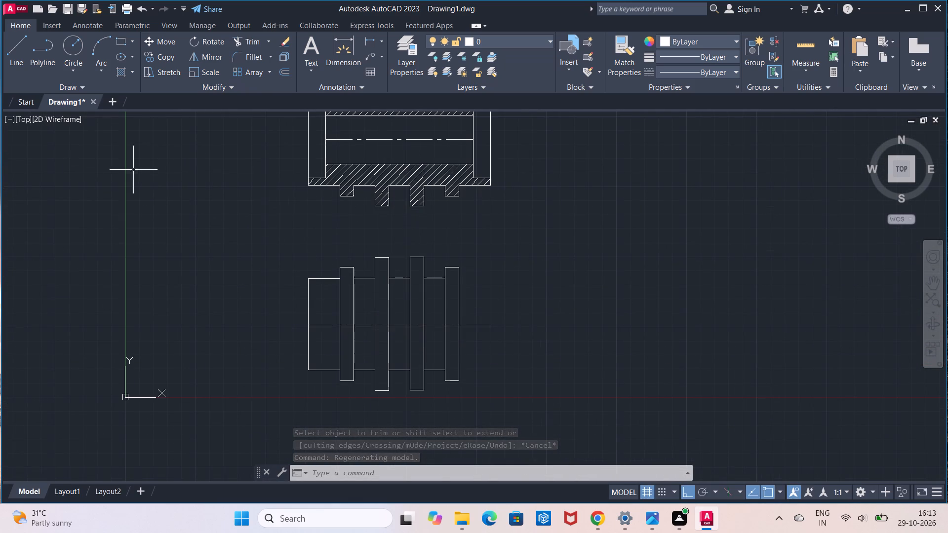
{"action": "left_click", "coordinate": [18, 75]}
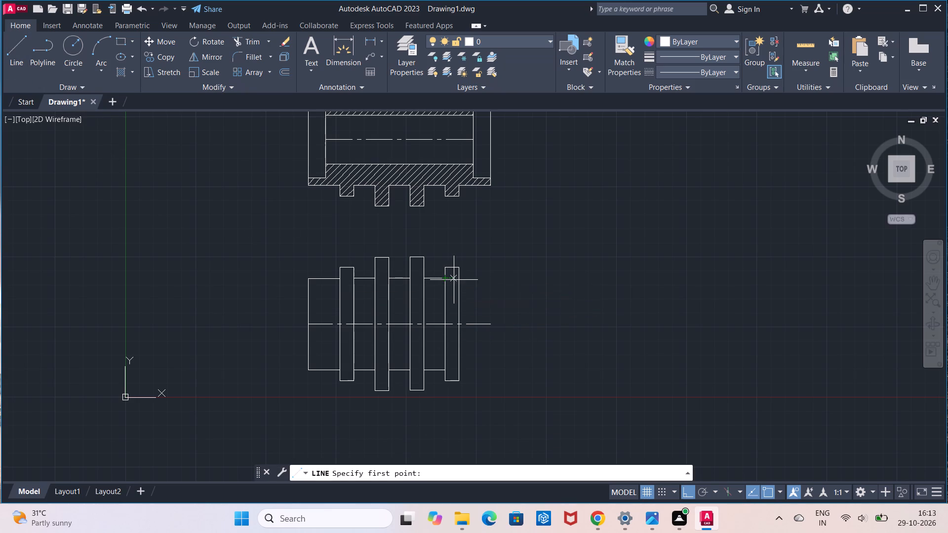
{"action": "scroll", "coordinate": [457, 280], "scroll_direction": "up", "scroll_amount": 2}
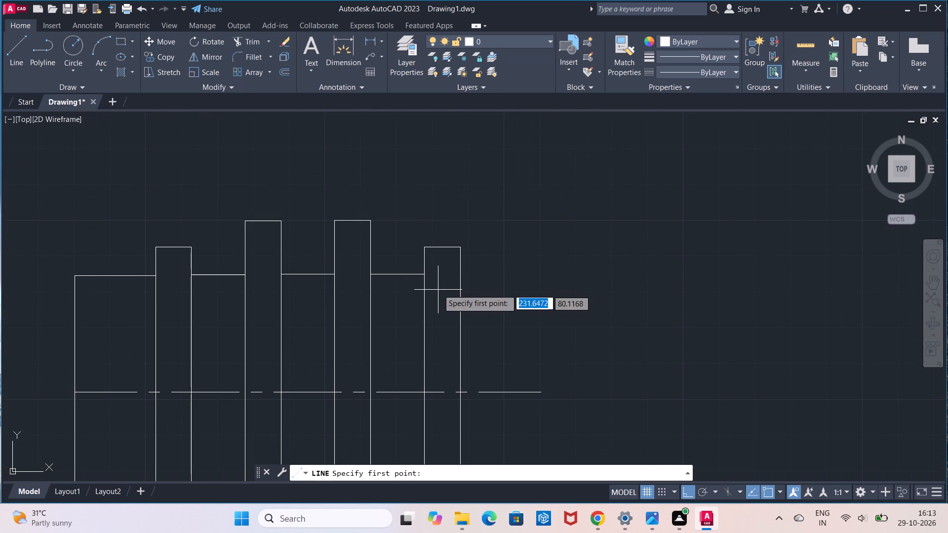
{"action": "left_click", "coordinate": [423, 272]}
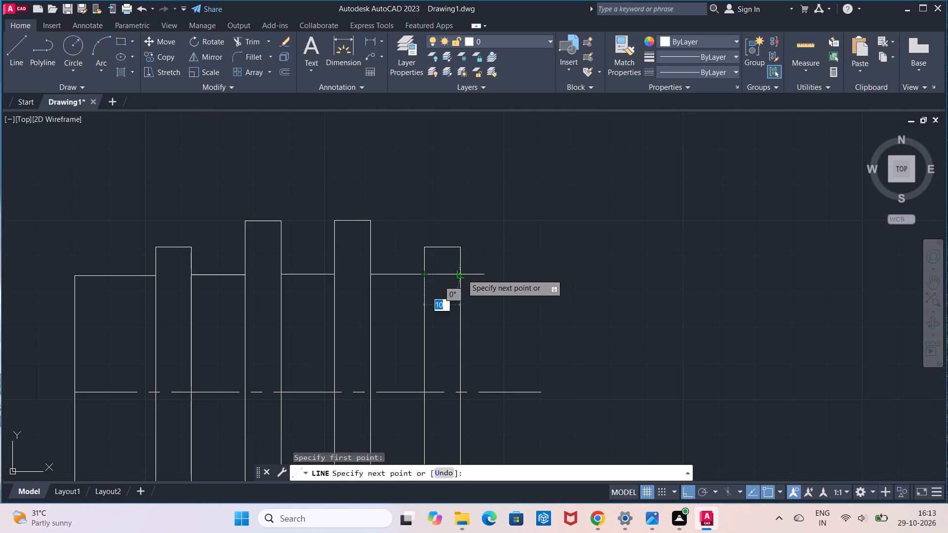
{"action": "left_click", "coordinate": [462, 274]}
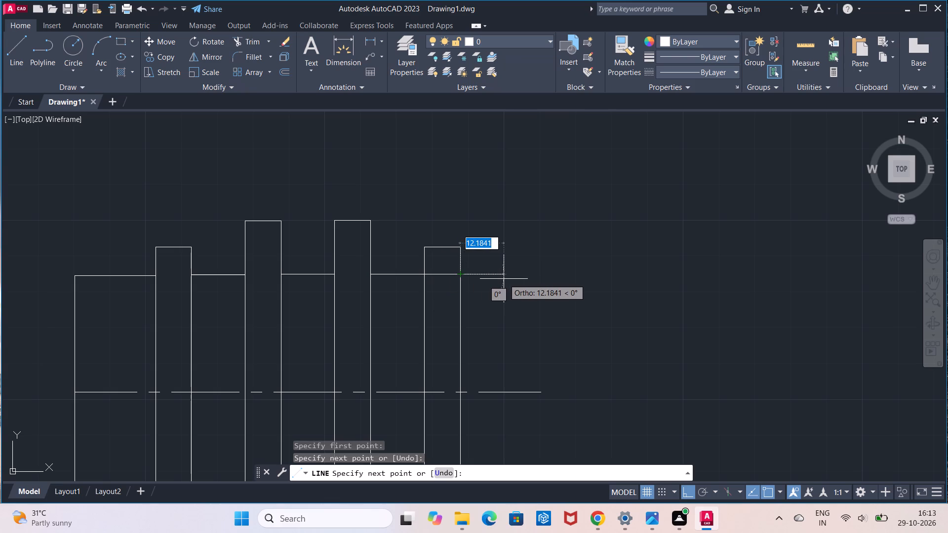
{"action": "type", "text": "22"}
{"action": "type", "text": ".6"}
{"action": "key", "text": "BackSpace"}
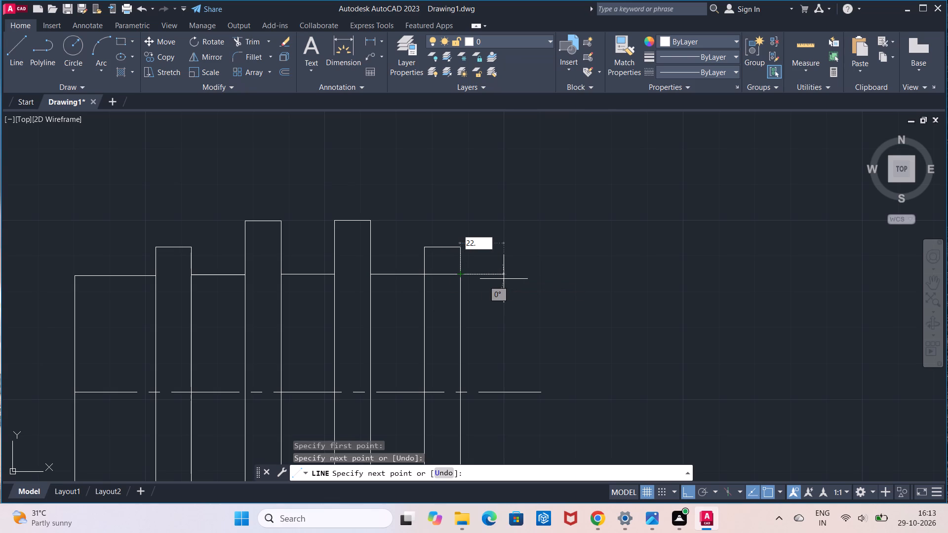
{"action": "key", "text": "5"}
{"action": "key", "text": "Return"}
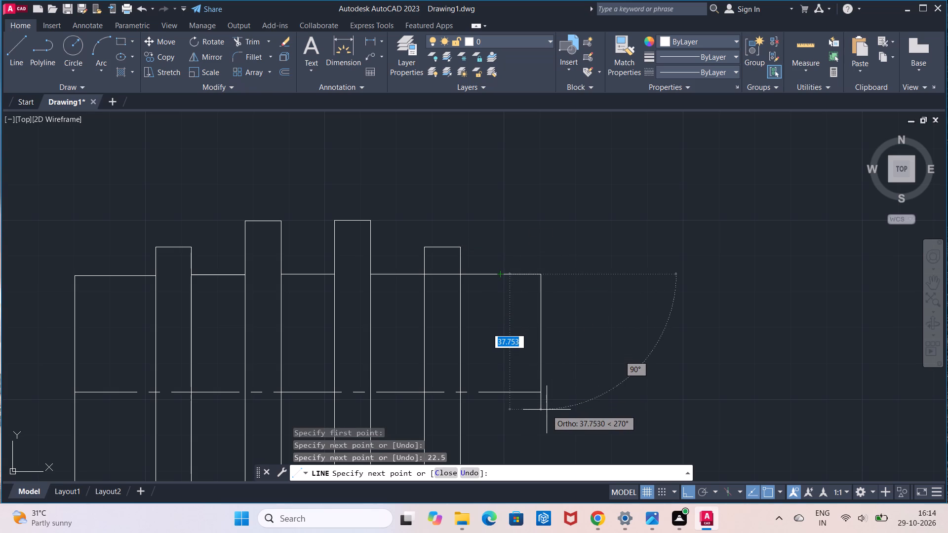
{"action": "type", "text": "65"}
{"action": "key", "text": "Return"}
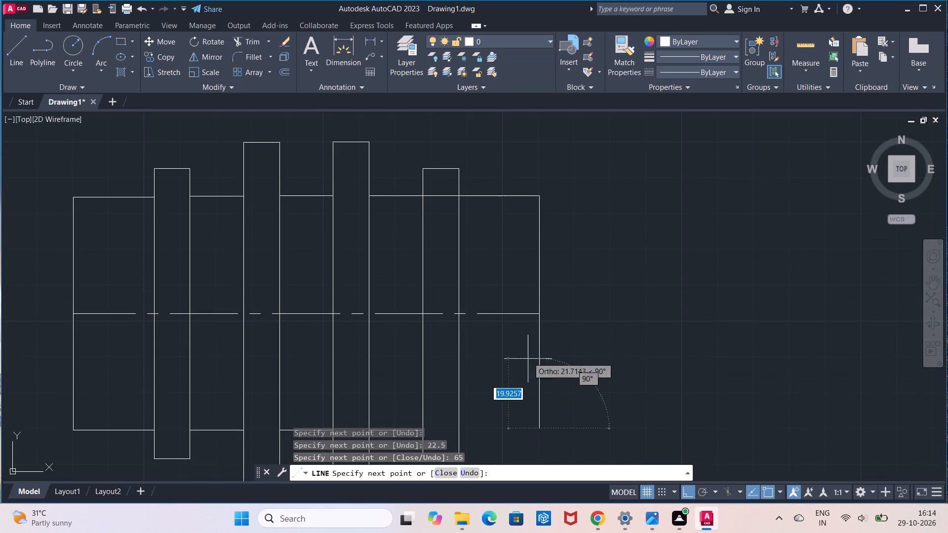
{"action": "scroll", "coordinate": [460, 421], "scroll_direction": "up", "scroll_amount": 1}
{"action": "scroll", "coordinate": [460, 421], "scroll_direction": "down", "scroll_amount": 1}
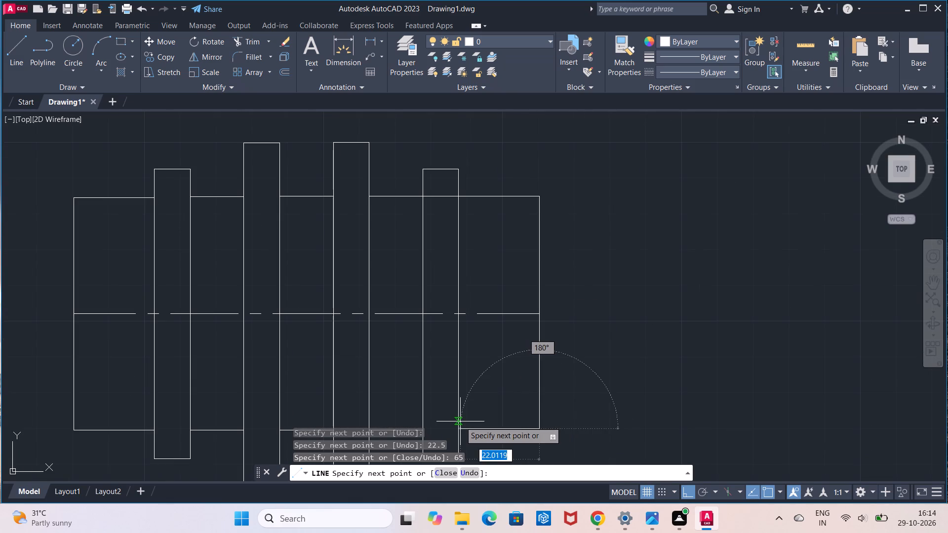
{"action": "middle_click_drag", "start_coordinate": [460, 421], "coordinate": [480, 370]}
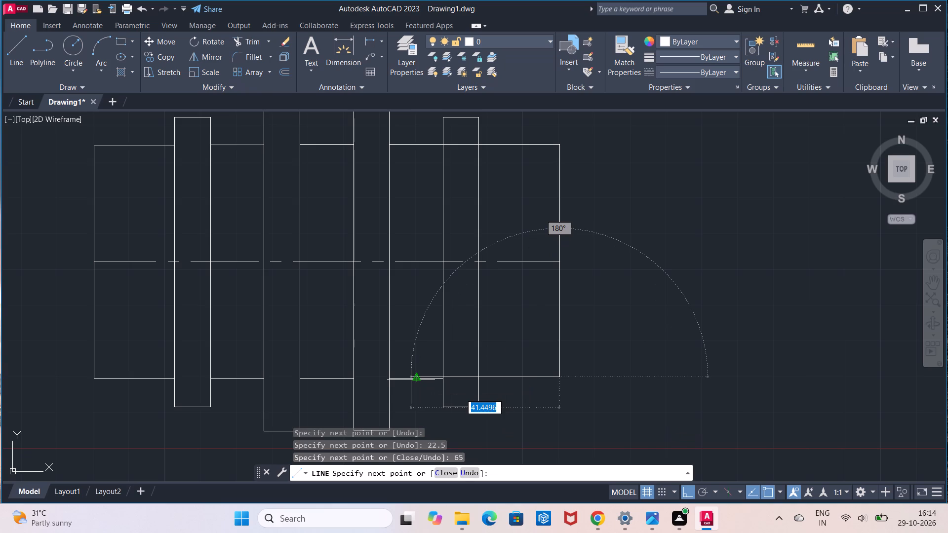
{"action": "scroll", "coordinate": [390, 378], "scroll_direction": "up", "scroll_amount": 2}
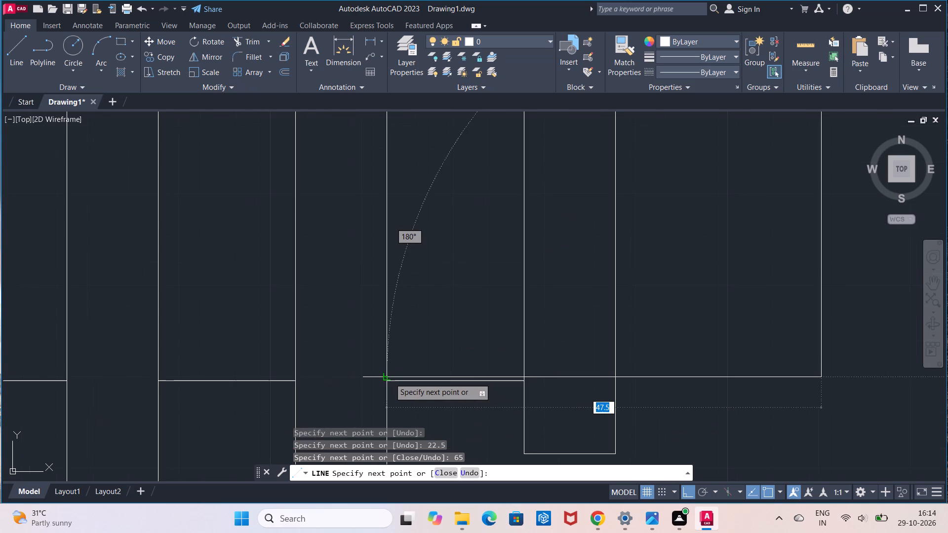
{"action": "key", "text": "Escape"}
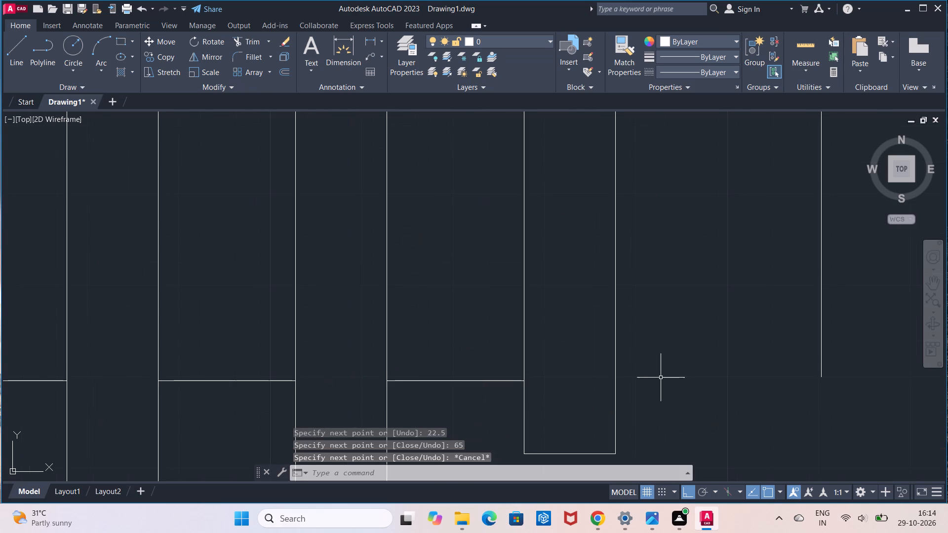
Measure the height of the body's new right end edge with a linear dimension, without placing it.
{"action": "scroll", "coordinate": [661, 378], "scroll_direction": "down", "scroll_amount": 2}
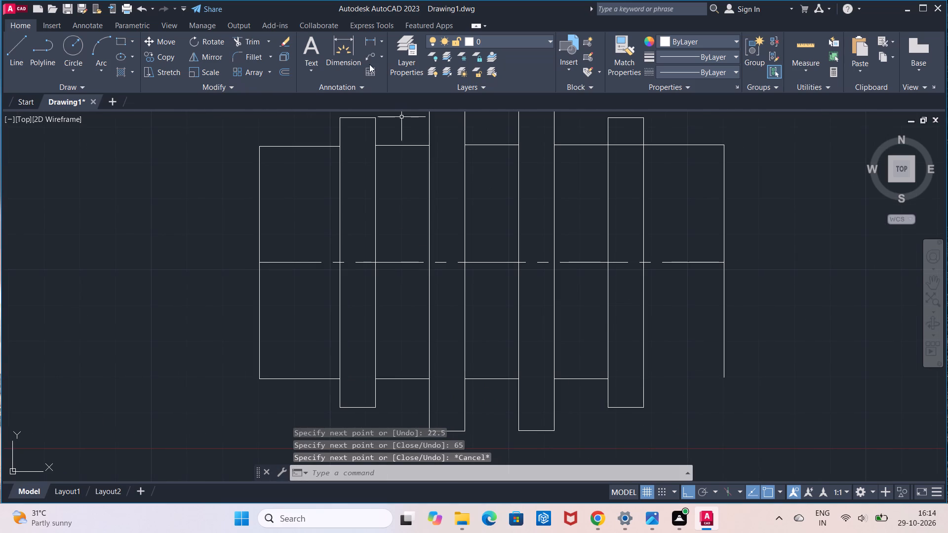
{"action": "left_click", "coordinate": [379, 44]}
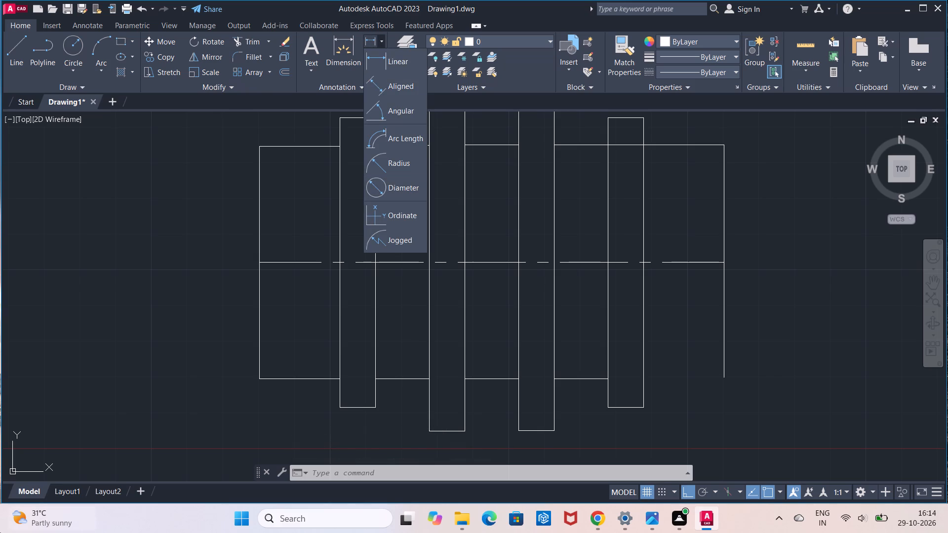
{"action": "key", "text": "Escape"}
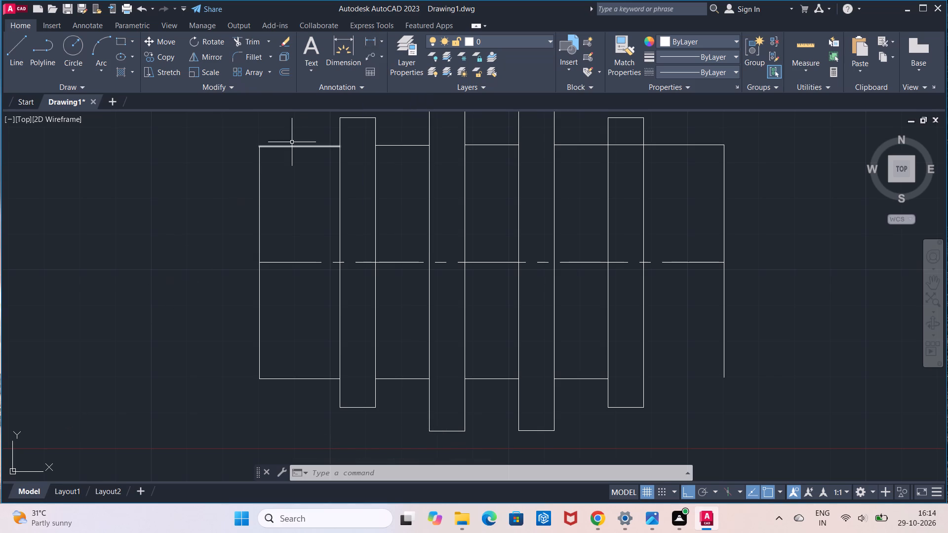
{"action": "left_click", "coordinate": [370, 40]}
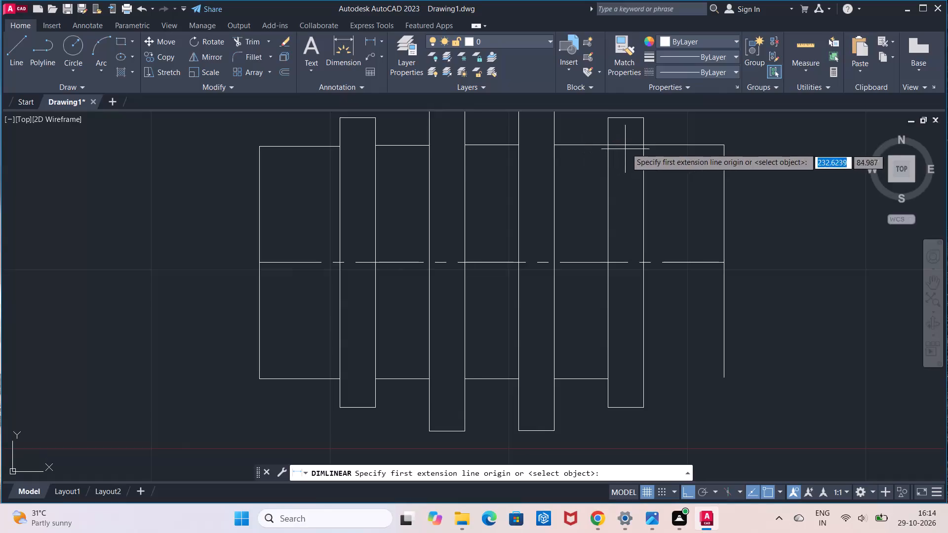
{"action": "left_click", "coordinate": [724, 147]}
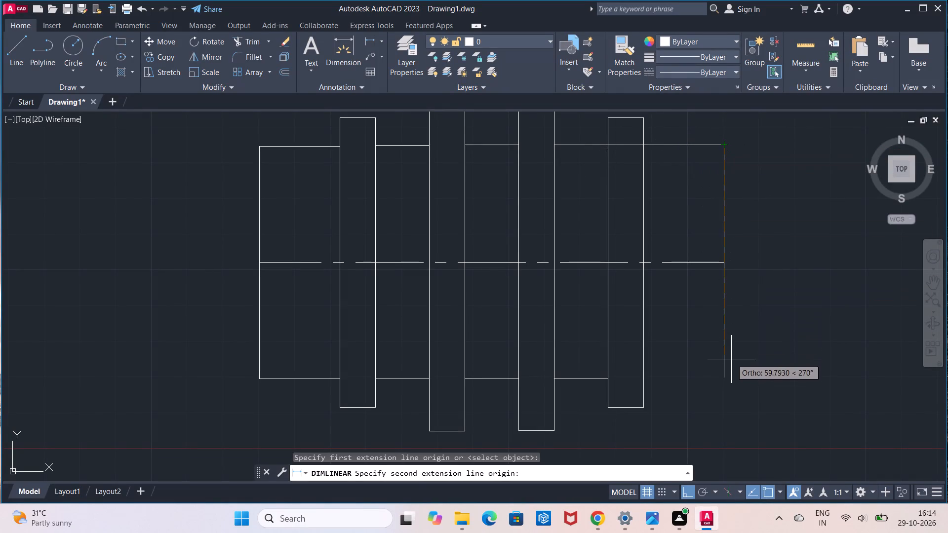
{"action": "left_click", "coordinate": [725, 376]}
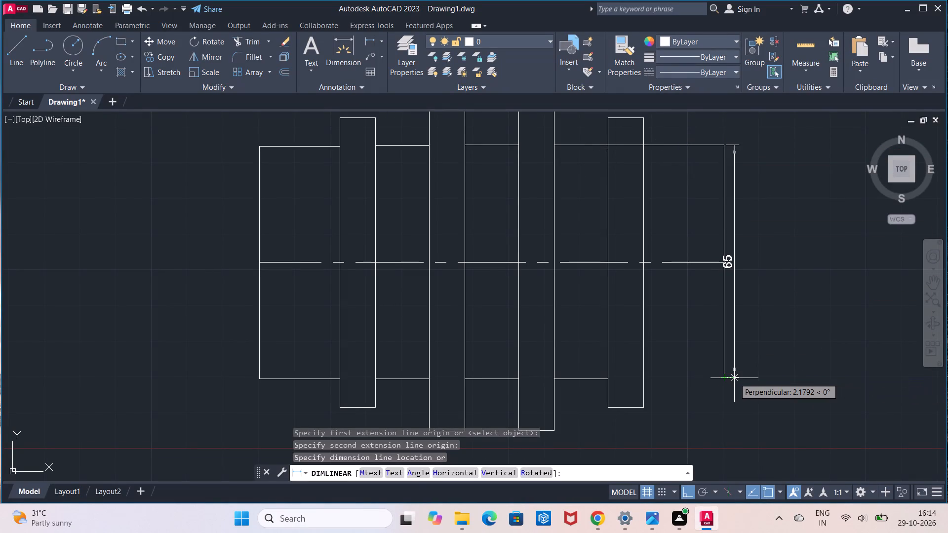
{"action": "key", "text": "Escape"}
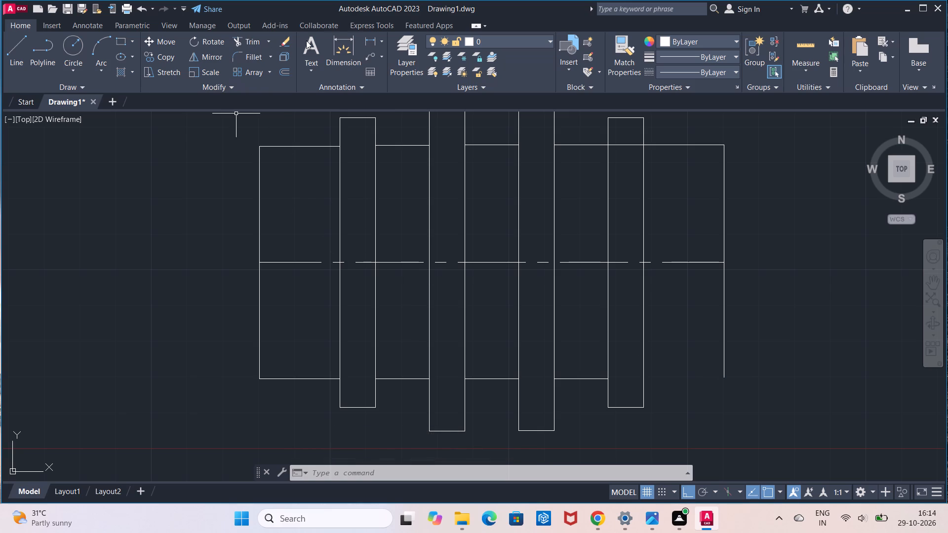
Measure the height of the body's left end edge with a linear dimension, without placing it.
{"action": "left_click", "coordinate": [368, 39]}
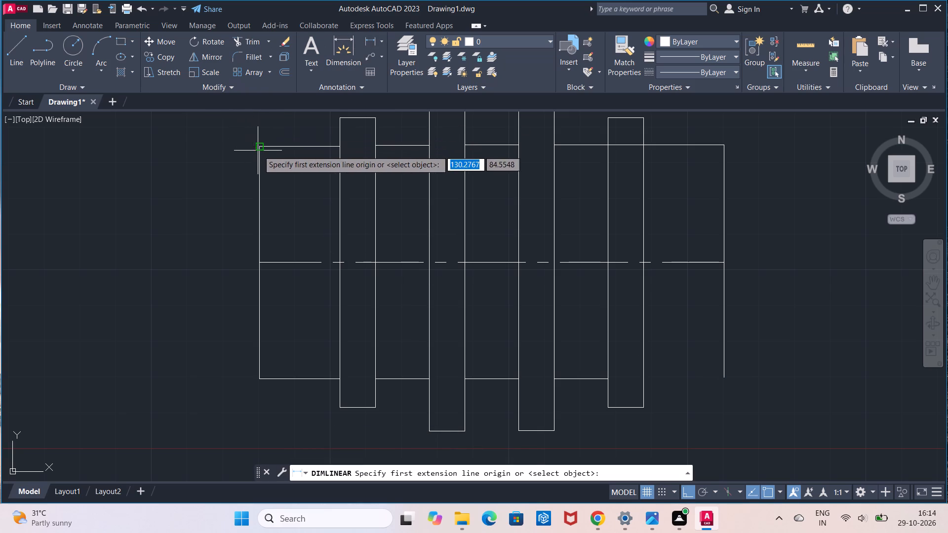
{"action": "left_click", "coordinate": [259, 151]}
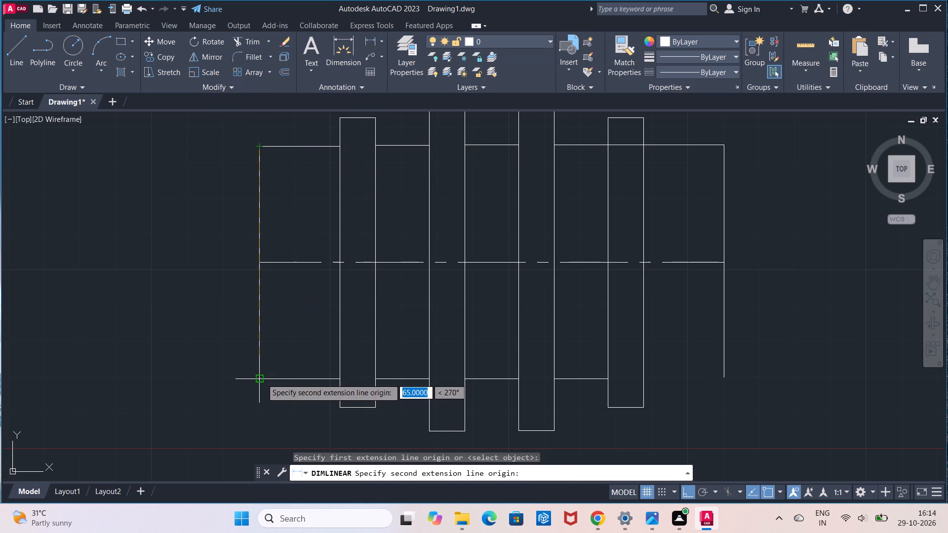
{"action": "left_click", "coordinate": [262, 379]}
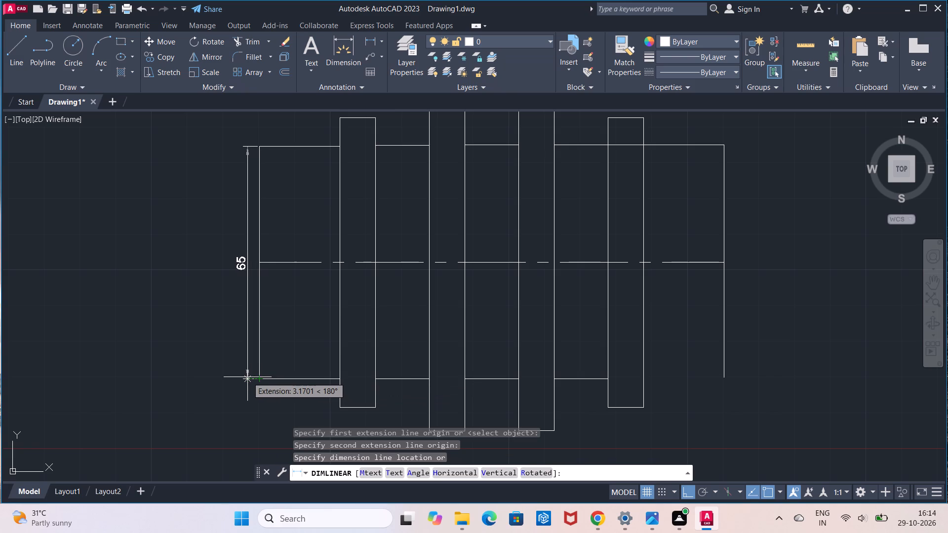
{"action": "key", "text": "Escape"}
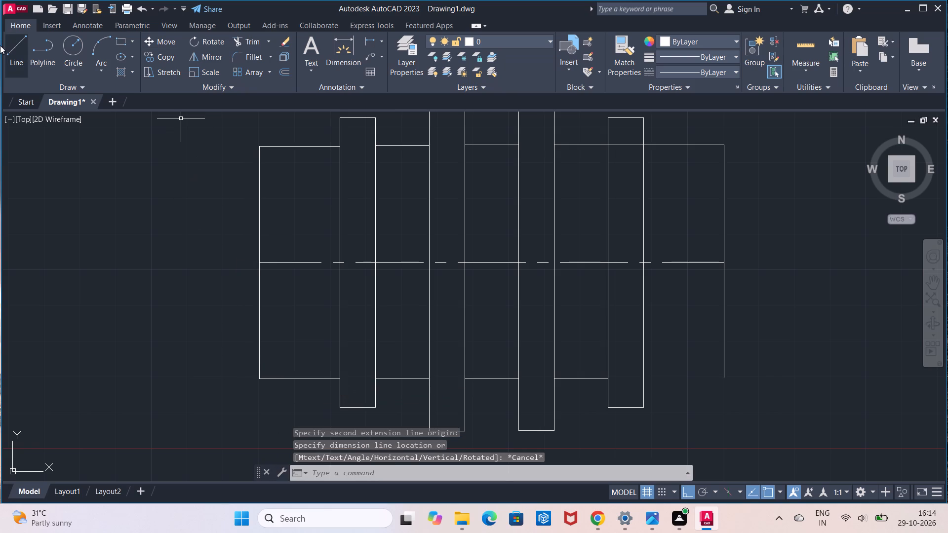
Draw a straight horizontal line from the left section's upper line end at the first rib to the body's right end edge.
{"action": "left_click", "coordinate": [6, 51]}
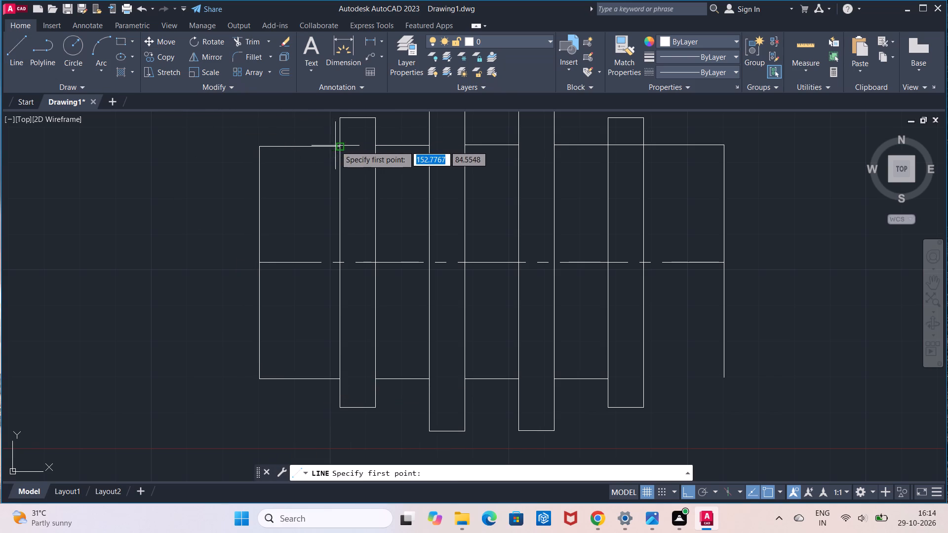
{"action": "left_click", "coordinate": [338, 146]}
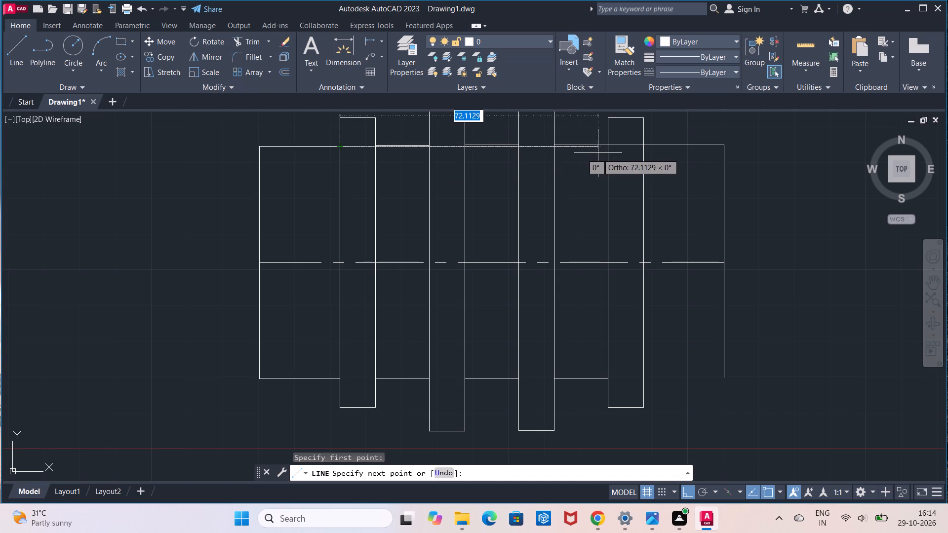
{"action": "left_click", "coordinate": [721, 148]}
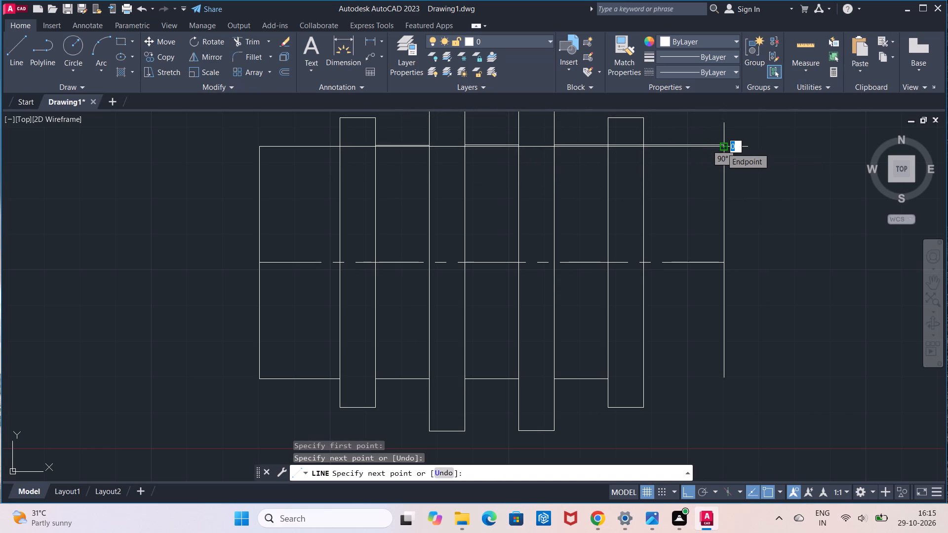
{"action": "key", "text": "Escape"}
Trim the duplicate upper body lines between the first three ribs and the new line's segments inside those ribs.
{"action": "scroll", "coordinate": [409, 156], "scroll_direction": "up", "scroll_amount": 1}
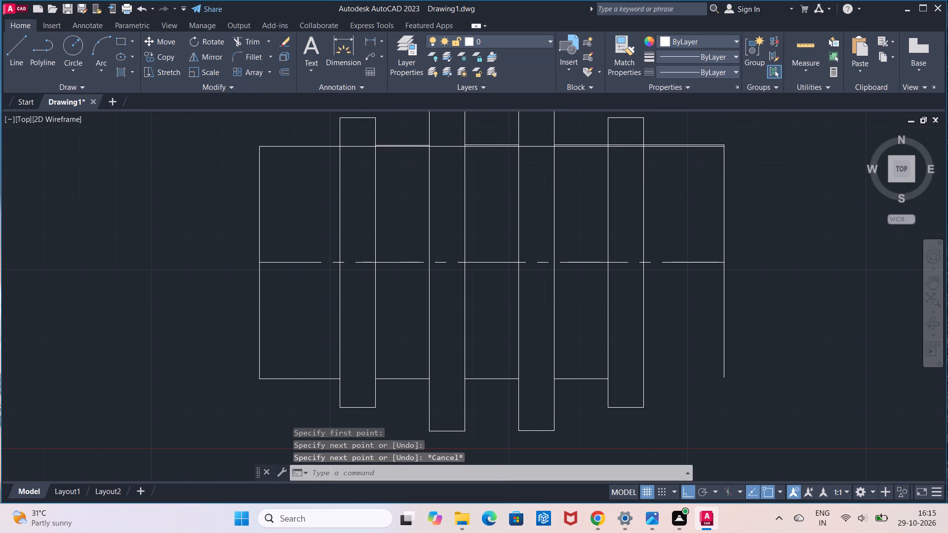
{"action": "scroll", "coordinate": [409, 156], "scroll_direction": "down", "scroll_amount": 1}
{"action": "middle_click_drag", "start_coordinate": [409, 156], "coordinate": [394, 222]}
{"action": "scroll", "coordinate": [394, 222], "scroll_direction": "up", "scroll_amount": 1}
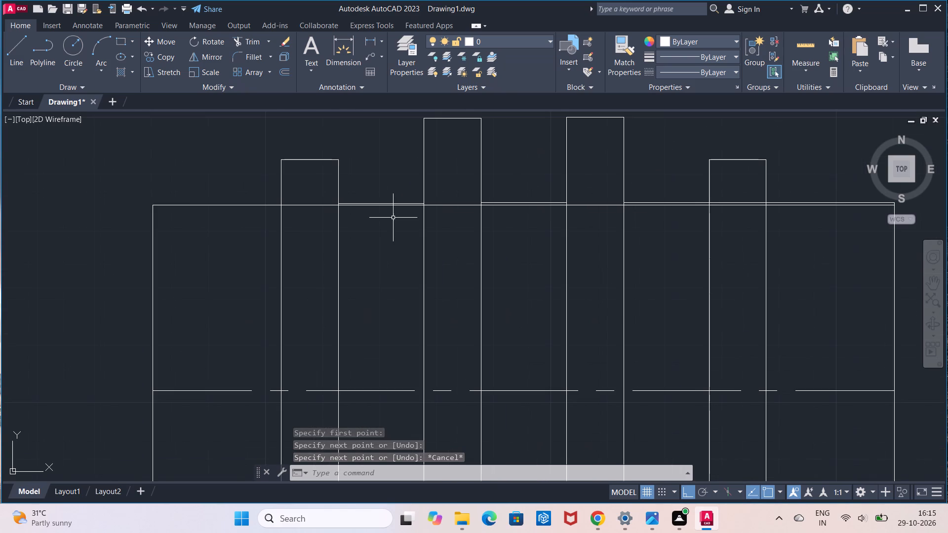
{"action": "scroll", "coordinate": [393, 218], "scroll_direction": "up", "scroll_amount": 1}
{"action": "left_click", "coordinate": [242, 38]}
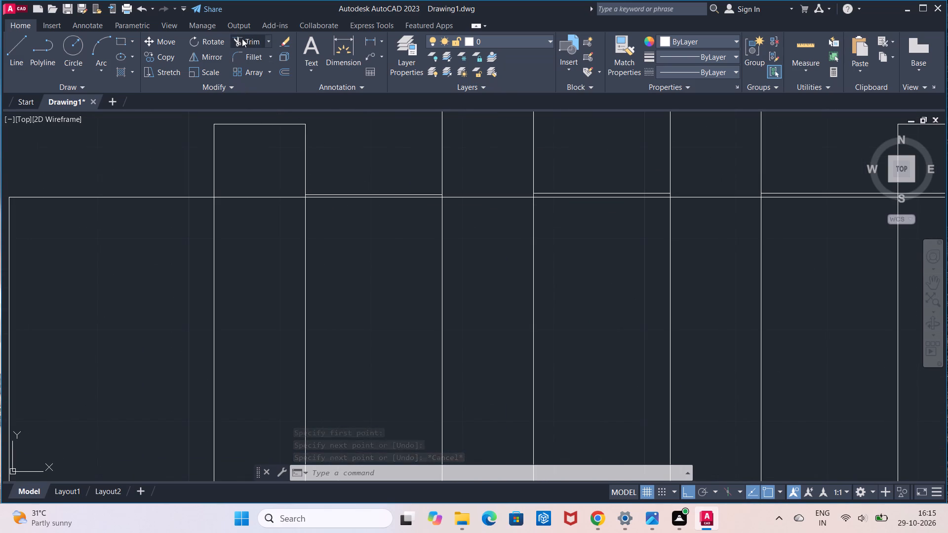
{"action": "left_click", "coordinate": [387, 194]}
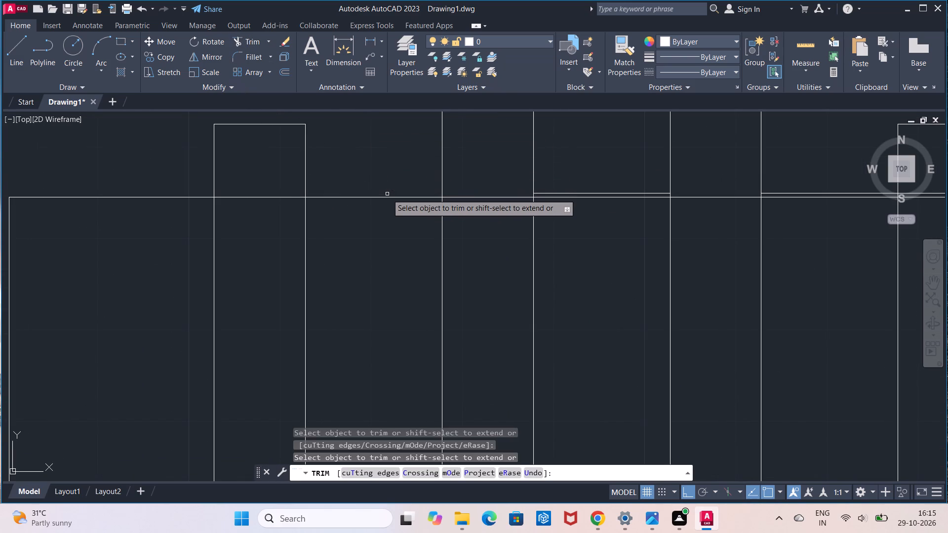
{"action": "left_click", "coordinate": [280, 196]}
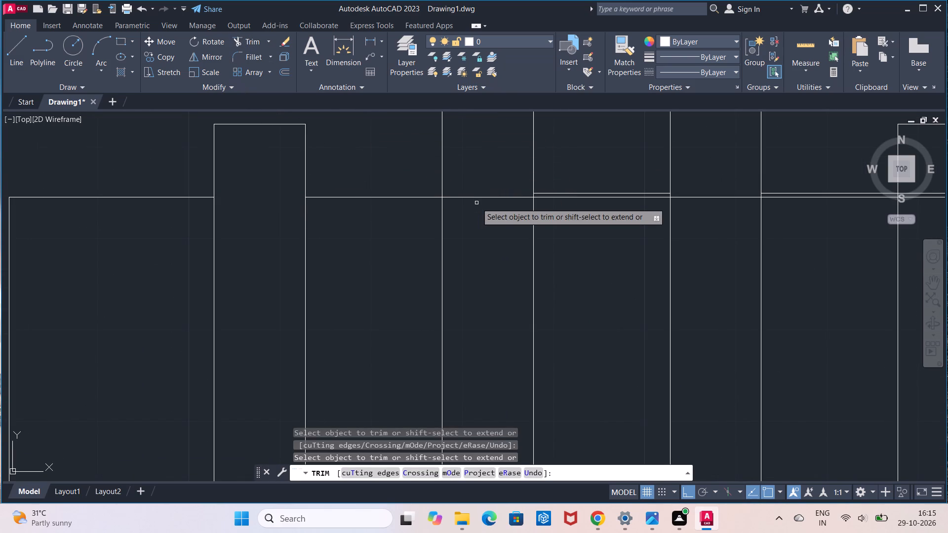
{"action": "left_click", "coordinate": [487, 199]}
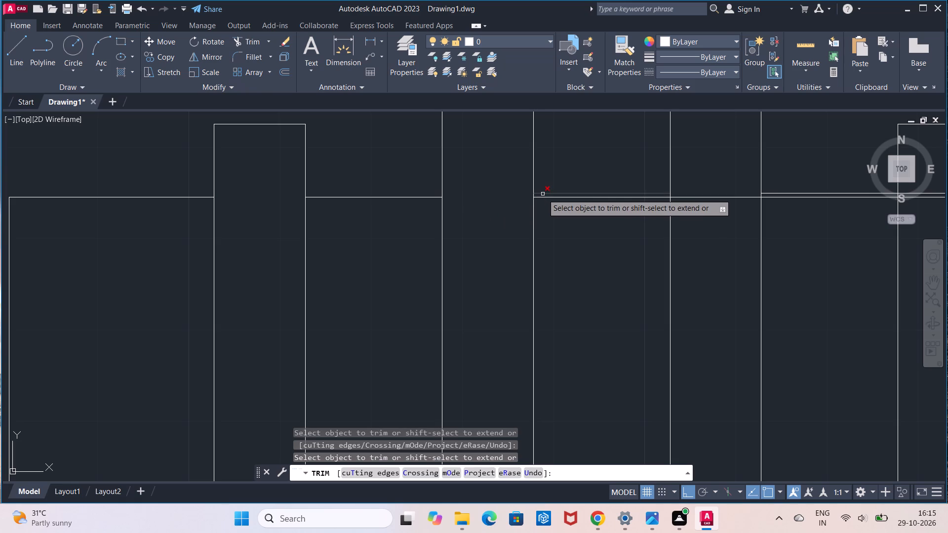
{"action": "left_click", "coordinate": [543, 194]}
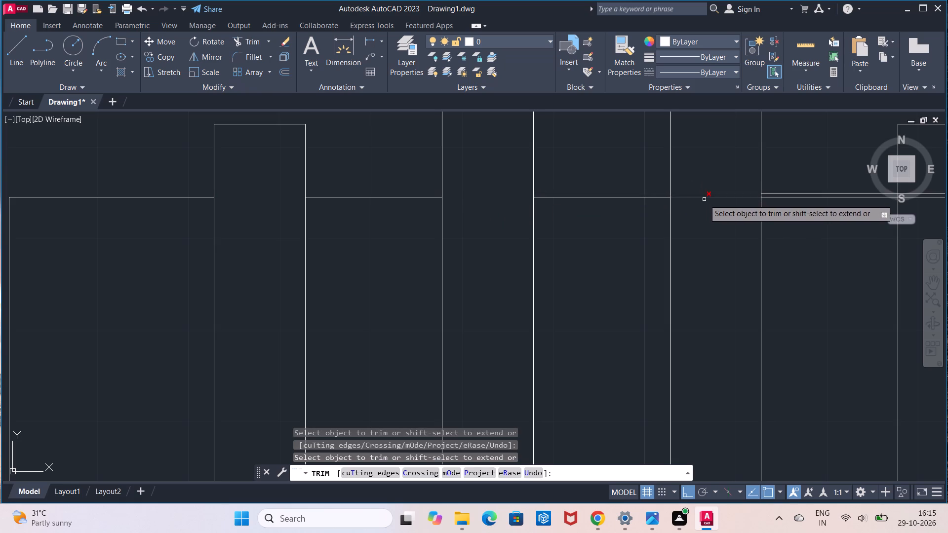
{"action": "left_click", "coordinate": [704, 199]}
{"action": "left_click", "coordinate": [707, 196]}
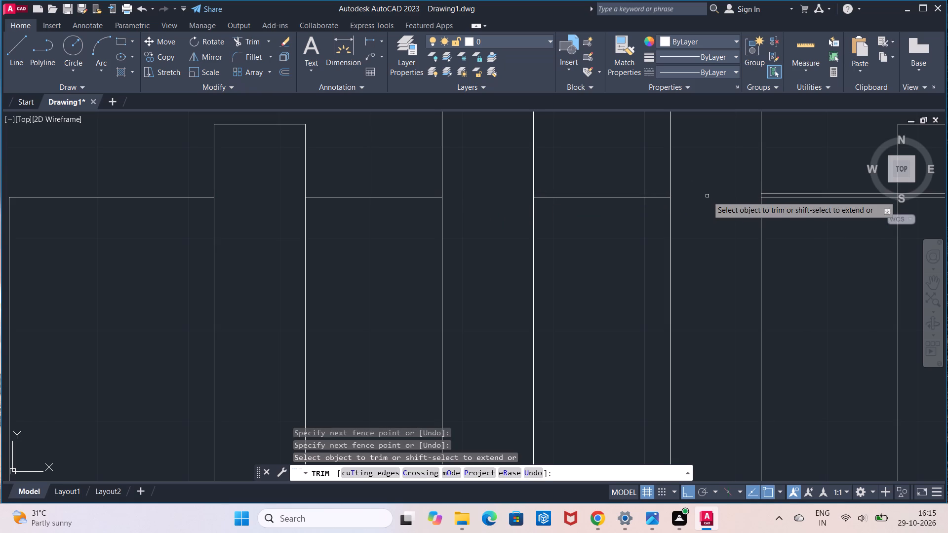
Trim the duplicate upper line between the third and fourth ribs, both lines inside the fourth rib, and the duplicate beyond it.
{"action": "middle_click_drag", "start_coordinate": [707, 196], "coordinate": [442, 200]}
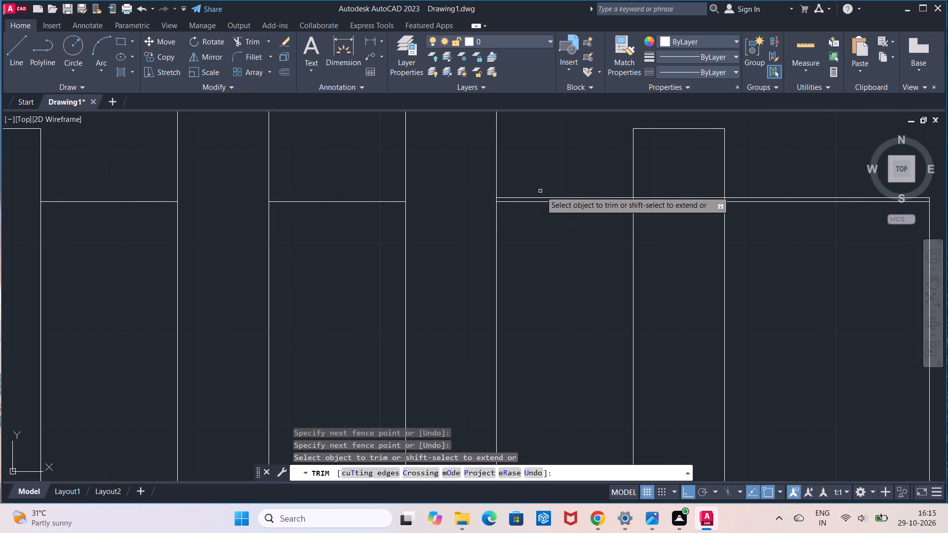
{"action": "left_click", "coordinate": [549, 198]}
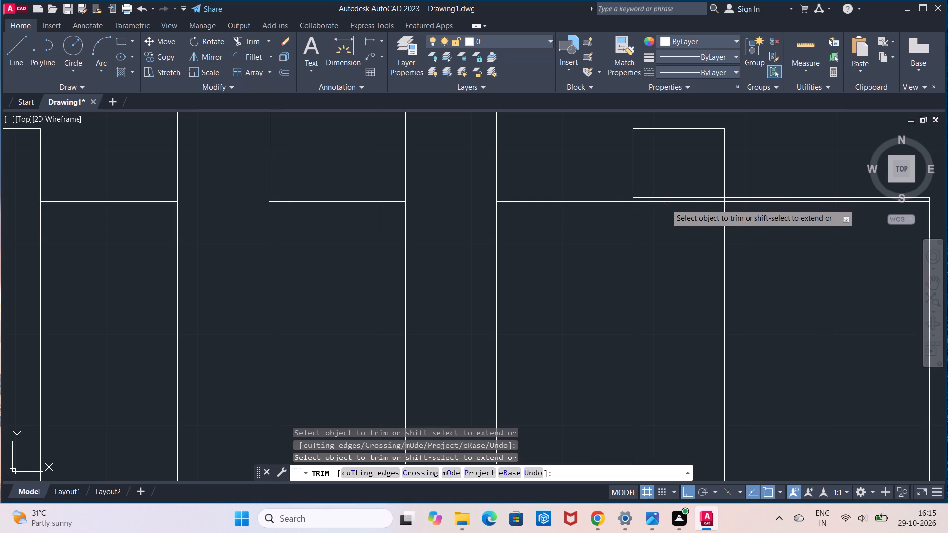
{"action": "left_click", "coordinate": [666, 203]}
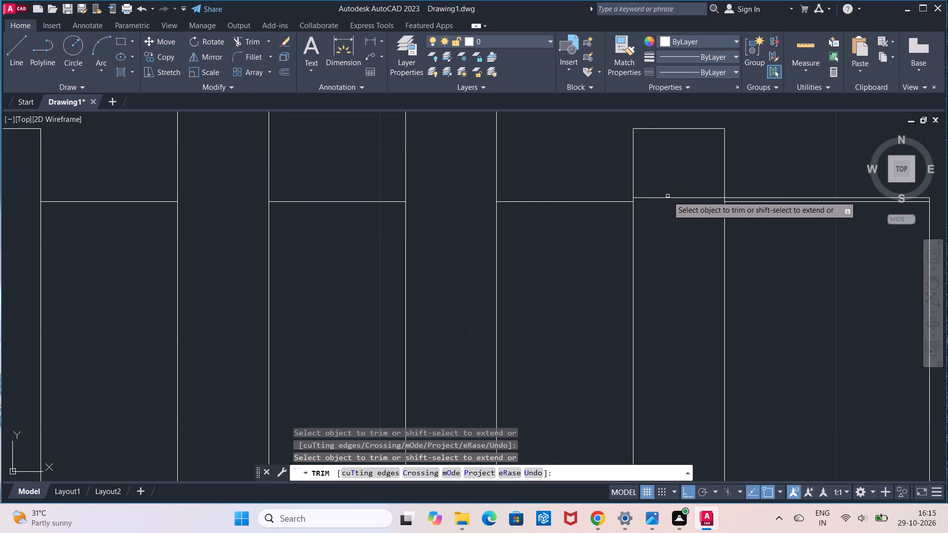
{"action": "left_click", "coordinate": [668, 196]}
{"action": "left_click", "coordinate": [668, 200]}
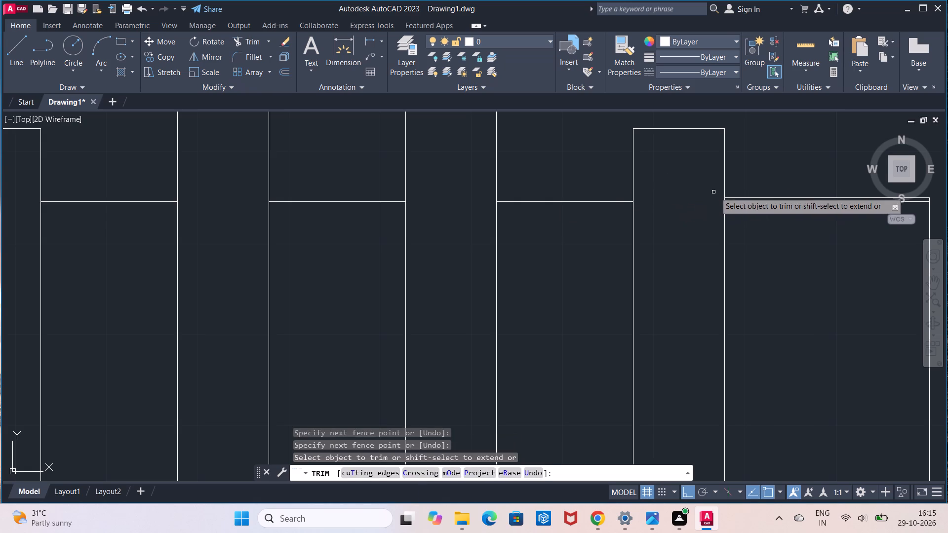
{"action": "left_click", "coordinate": [751, 197]}
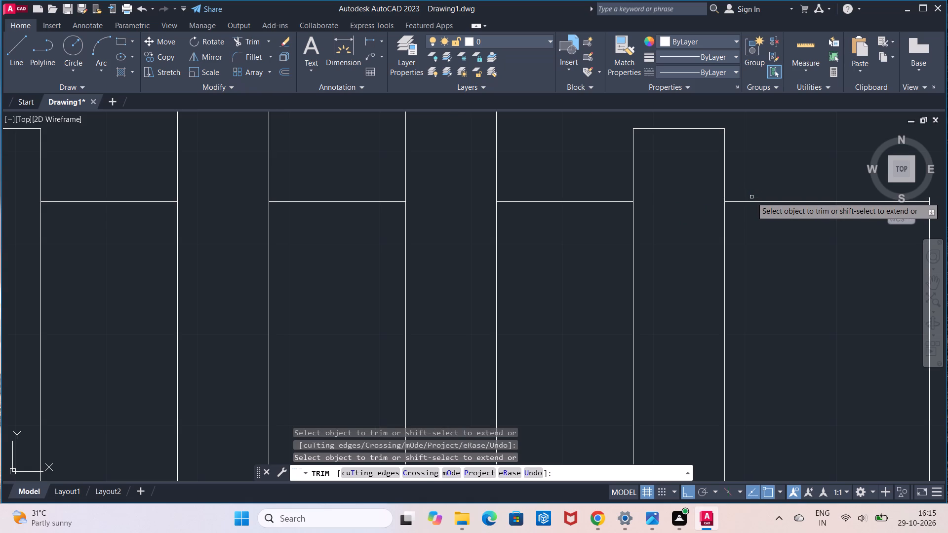
{"action": "scroll", "coordinate": [751, 197], "scroll_direction": "down", "scroll_amount": 1}
{"action": "middle_click_drag", "start_coordinate": [751, 197], "coordinate": [384, 73]}
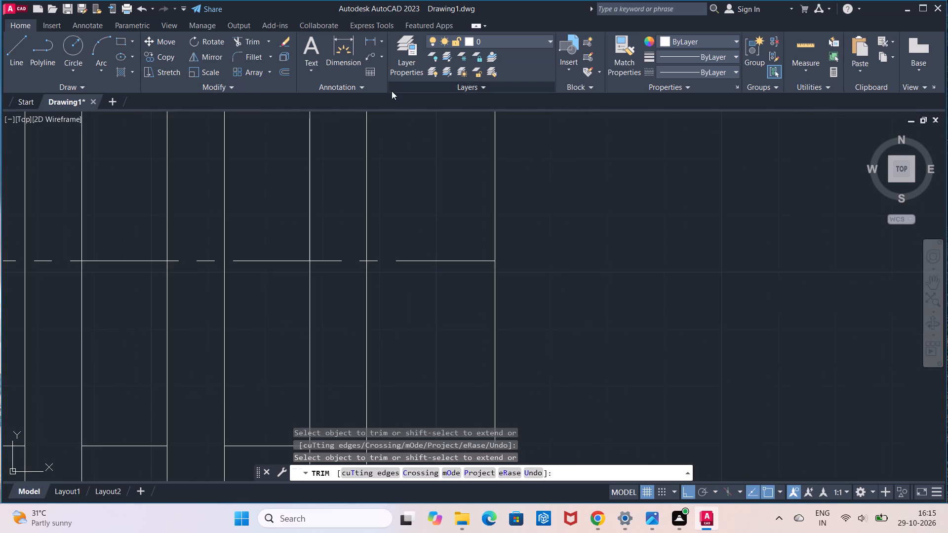
{"action": "scroll", "coordinate": [410, 141], "scroll_direction": "down", "scroll_amount": 2}
{"action": "middle_click_drag", "start_coordinate": [410, 141], "coordinate": [428, 205]}
{"action": "key", "text": "Escape"}
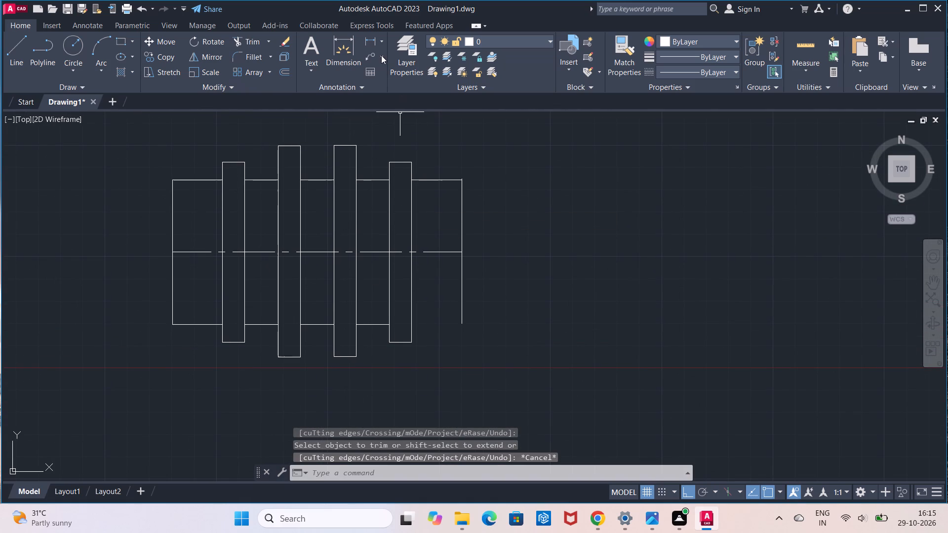
Measure the body's right end edge from the trimmed upper line to its lower end with a linear dimension, without placing it.
{"action": "left_click", "coordinate": [372, 40]}
{"action": "scroll", "coordinate": [467, 176], "scroll_direction": "up", "scroll_amount": 1}
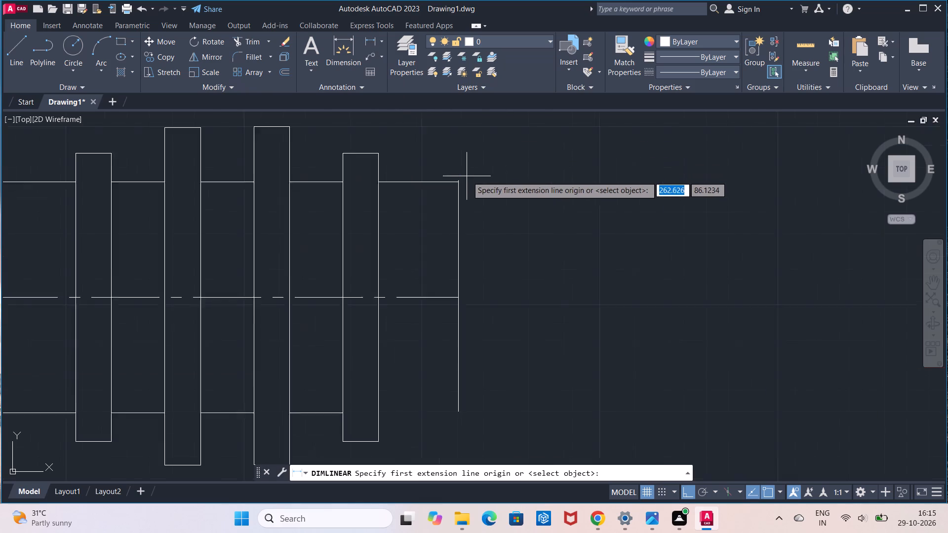
{"action": "scroll", "coordinate": [467, 176], "scroll_direction": "up", "scroll_amount": 1}
{"action": "left_click", "coordinate": [450, 186]}
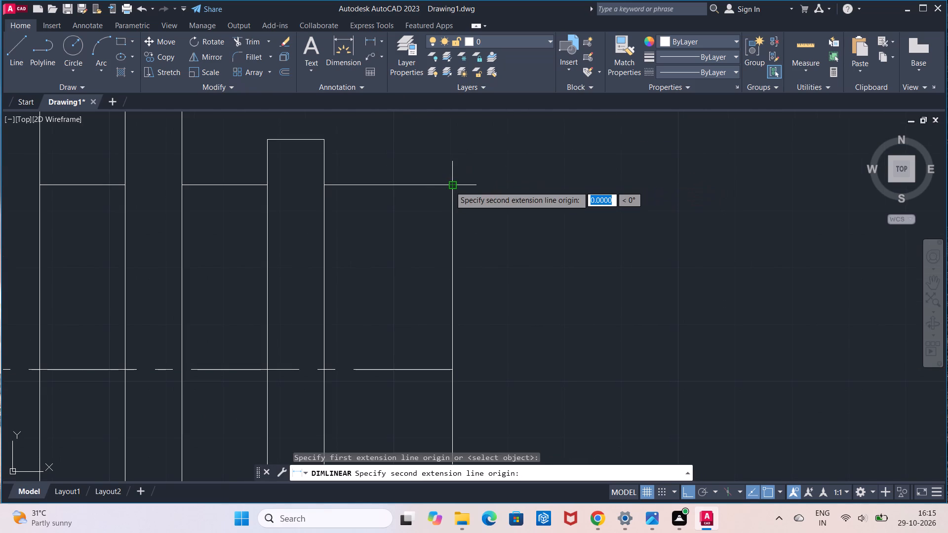
{"action": "scroll", "coordinate": [450, 186], "scroll_direction": "down", "scroll_amount": 2}
{"action": "left_click", "coordinate": [454, 329]}
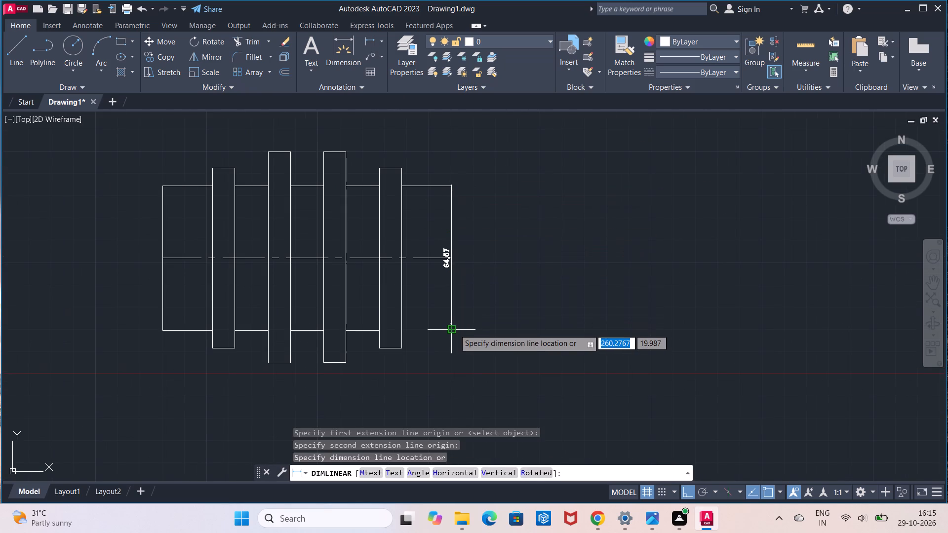
{"action": "scroll", "coordinate": [454, 329], "scroll_direction": "up", "scroll_amount": 2}
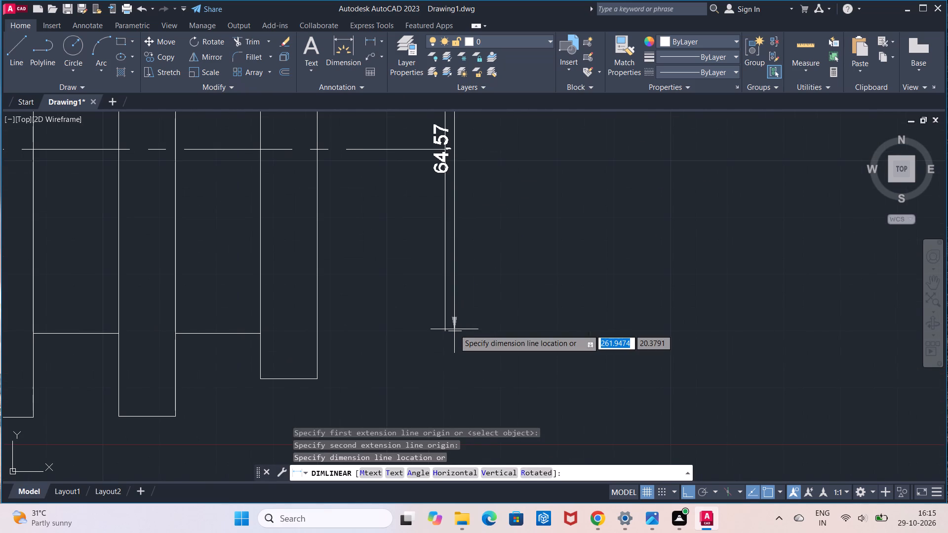
{"action": "key", "text": "Escape"}
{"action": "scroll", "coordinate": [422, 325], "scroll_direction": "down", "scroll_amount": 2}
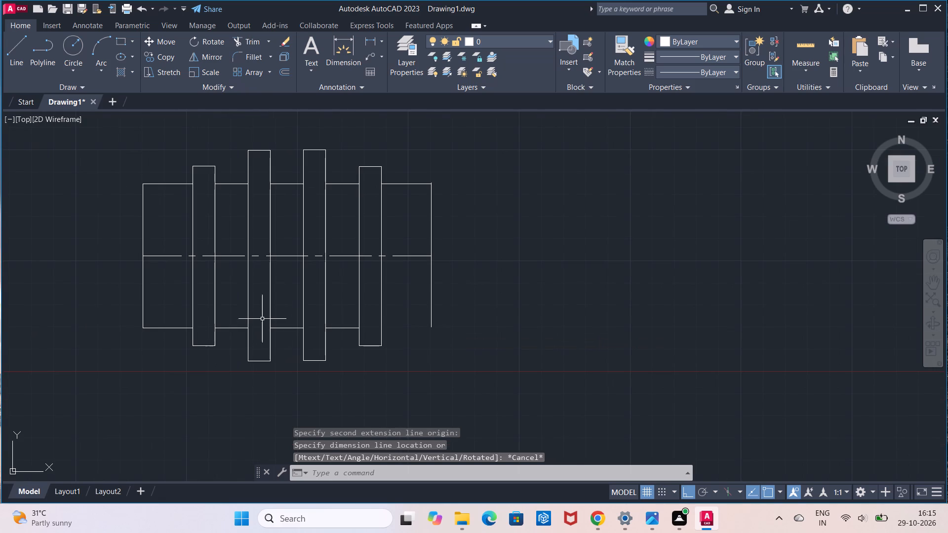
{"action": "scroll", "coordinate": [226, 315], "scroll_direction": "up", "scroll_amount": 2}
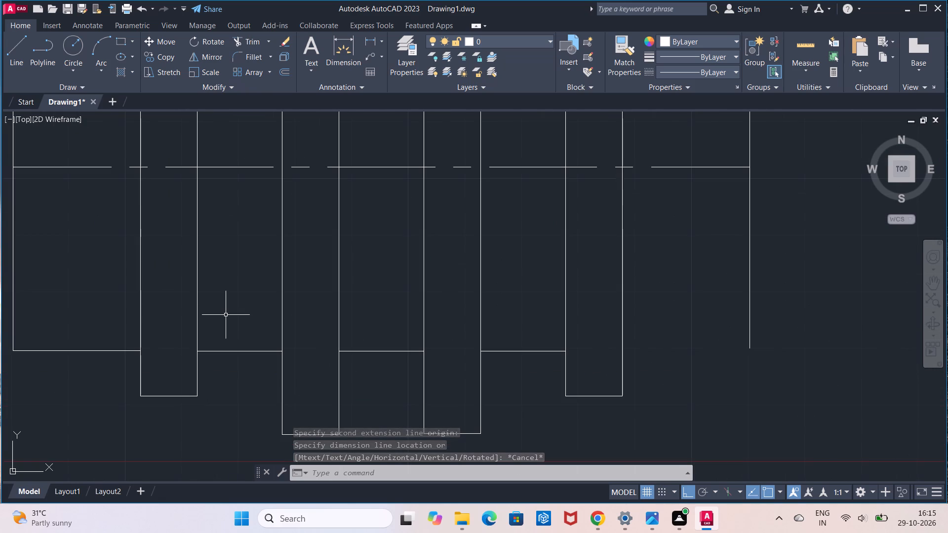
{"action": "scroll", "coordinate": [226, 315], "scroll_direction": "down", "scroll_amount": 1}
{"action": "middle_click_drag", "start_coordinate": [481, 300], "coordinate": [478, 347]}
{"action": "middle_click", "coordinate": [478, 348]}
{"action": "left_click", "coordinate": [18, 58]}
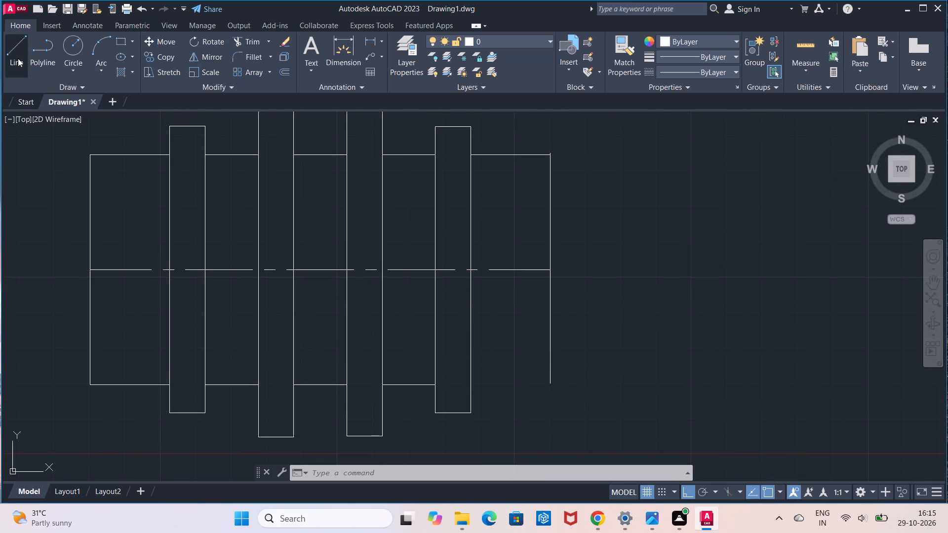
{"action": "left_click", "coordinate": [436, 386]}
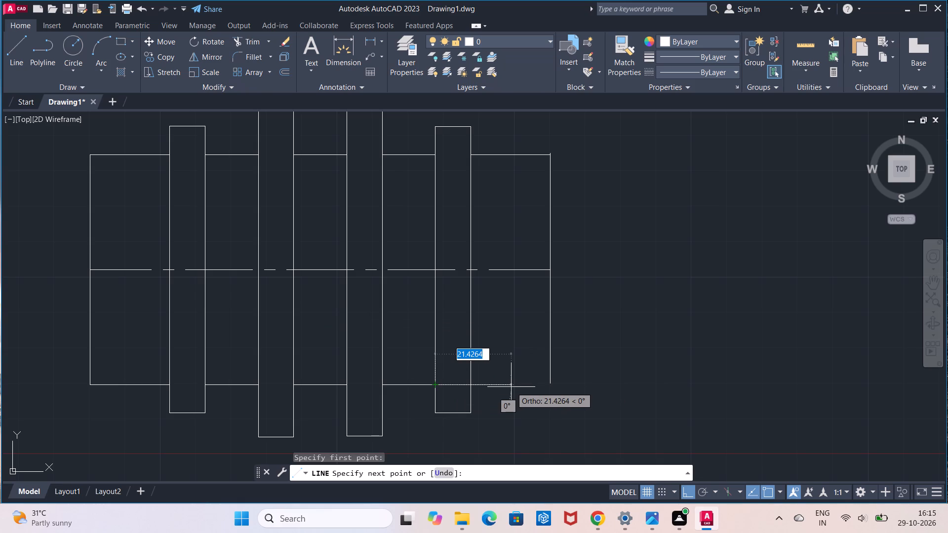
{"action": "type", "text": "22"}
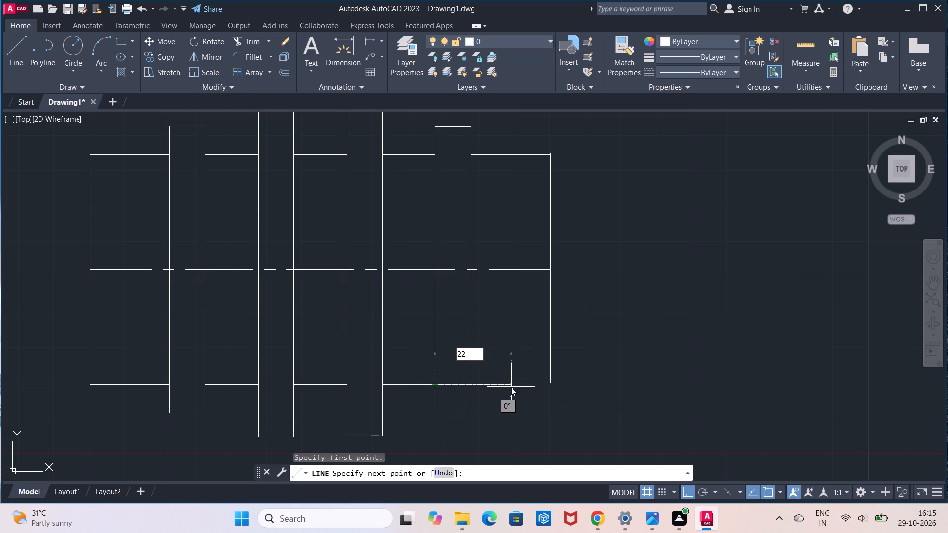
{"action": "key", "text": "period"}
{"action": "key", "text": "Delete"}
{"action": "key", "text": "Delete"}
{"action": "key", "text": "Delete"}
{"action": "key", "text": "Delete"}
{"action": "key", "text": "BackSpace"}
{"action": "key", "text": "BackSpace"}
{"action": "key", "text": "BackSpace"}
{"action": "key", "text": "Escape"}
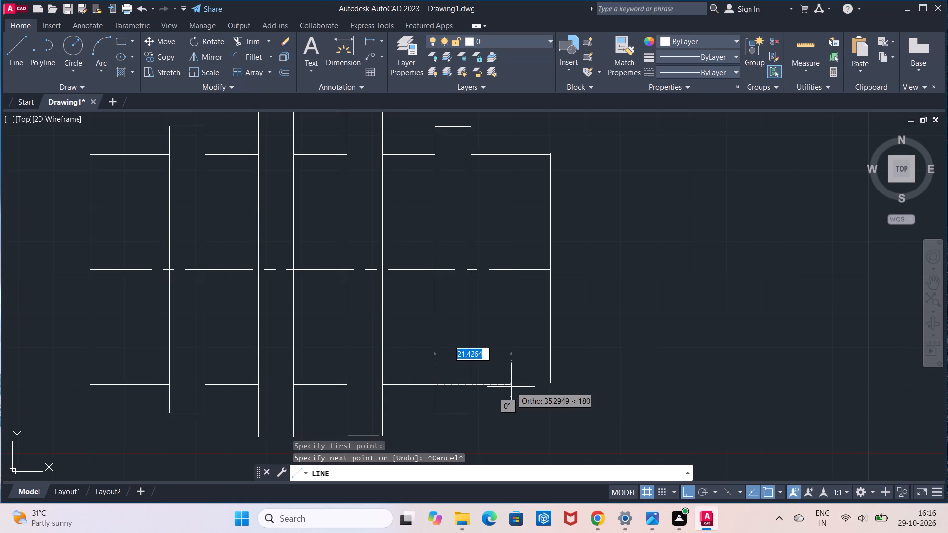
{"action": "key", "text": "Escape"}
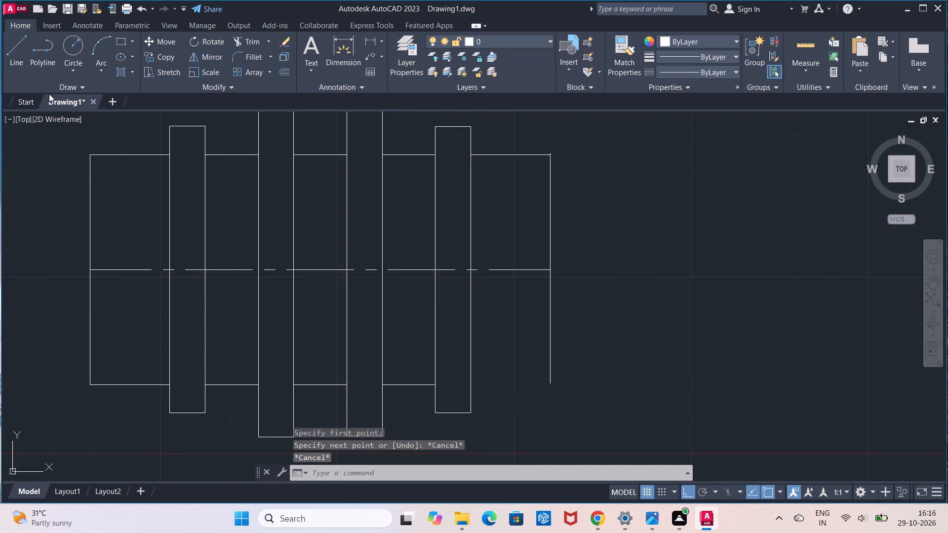
Draw the lower body line from the existing line's end across the fourth rib and 22.5 further to the right end edge.
{"action": "left_click", "coordinate": [19, 76]}
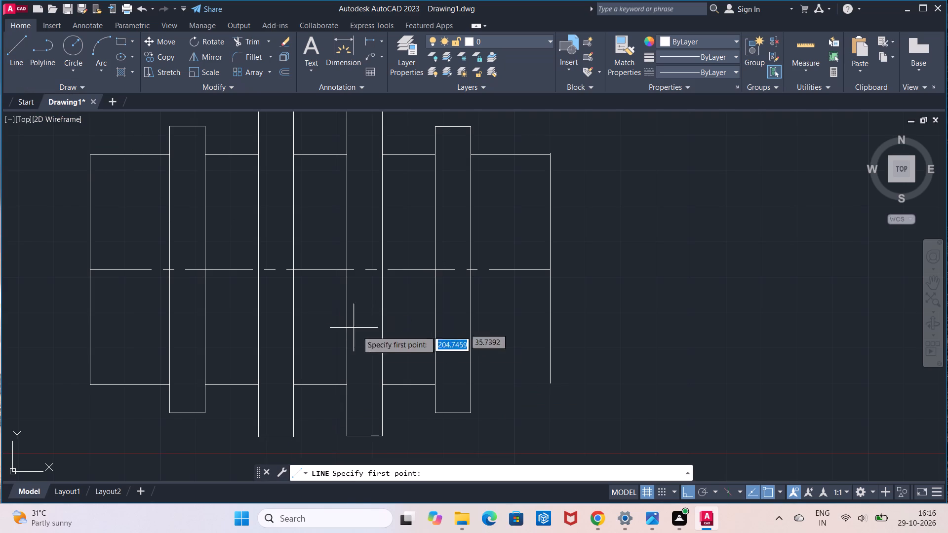
{"action": "left_click", "coordinate": [433, 384]}
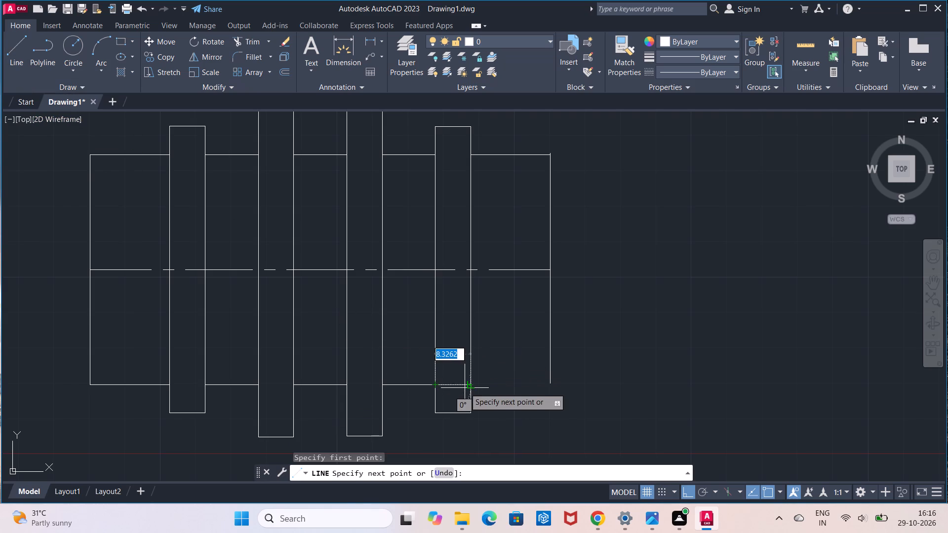
{"action": "left_click", "coordinate": [469, 384]}
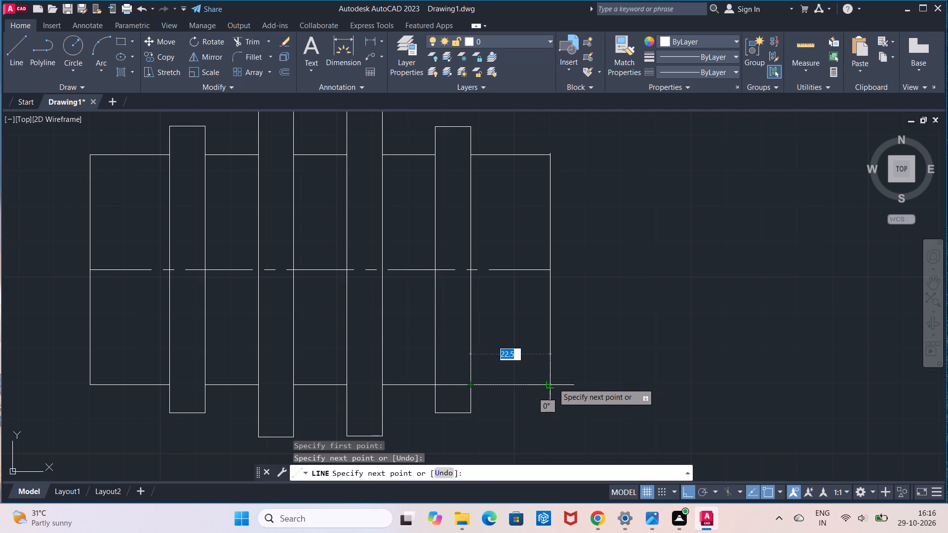
{"action": "left_click", "coordinate": [553, 383]}
{"action": "key", "text": "Escape"}
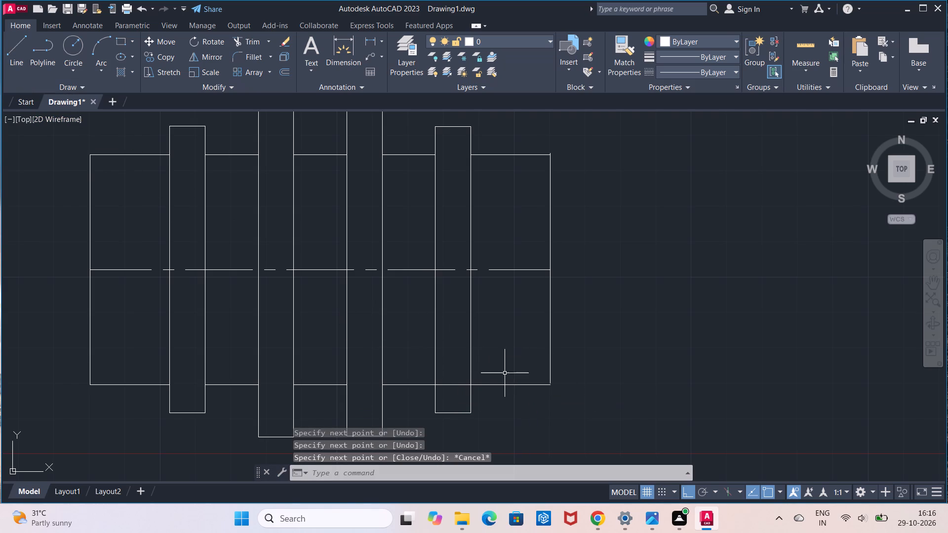
Extend the body's right end edge down to the lower body line to close the corner.
{"action": "scroll", "coordinate": [505, 374], "scroll_direction": "up", "scroll_amount": 1}
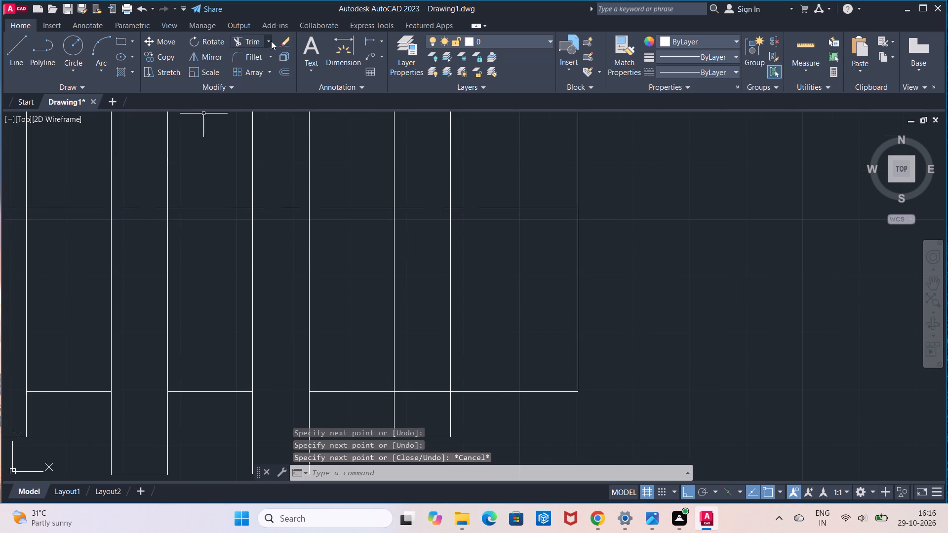
{"action": "left_click", "coordinate": [271, 41]}
{"action": "left_click", "coordinate": [270, 77]}
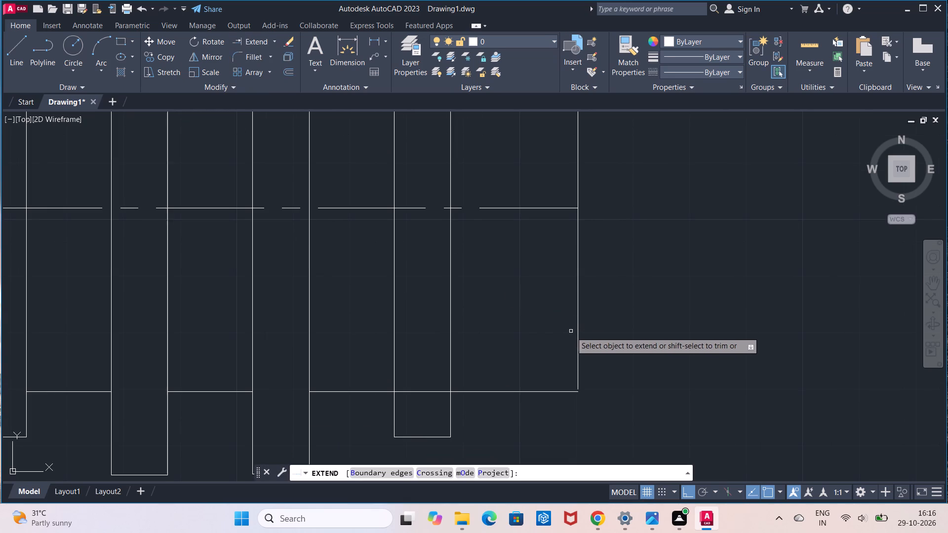
{"action": "left_click", "coordinate": [577, 333]}
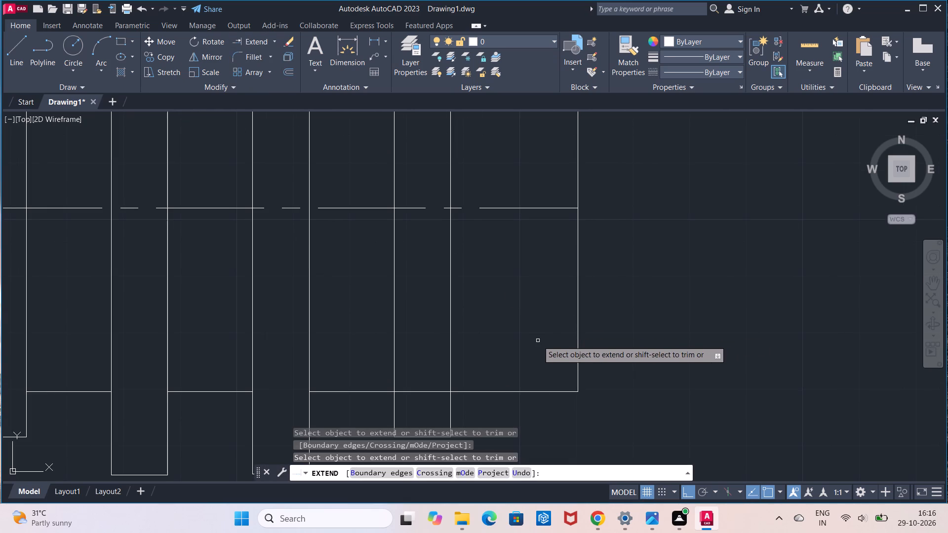
{"action": "key", "text": "Escape"}
Trim the lower body line's segment inside the fourth rib.
{"action": "scroll", "coordinate": [536, 340], "scroll_direction": "down", "scroll_amount": 1}
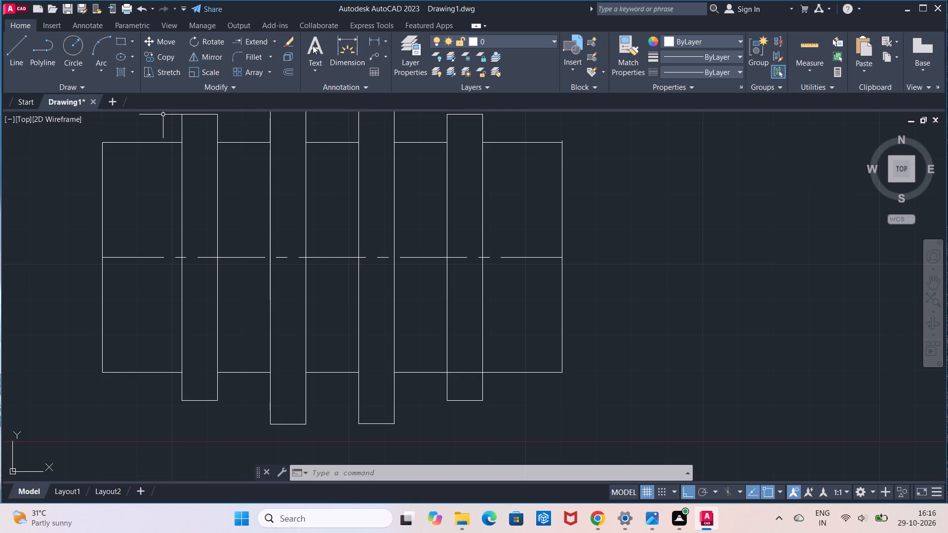
{"action": "left_click", "coordinate": [277, 42]}
{"action": "left_click", "coordinate": [250, 62]}
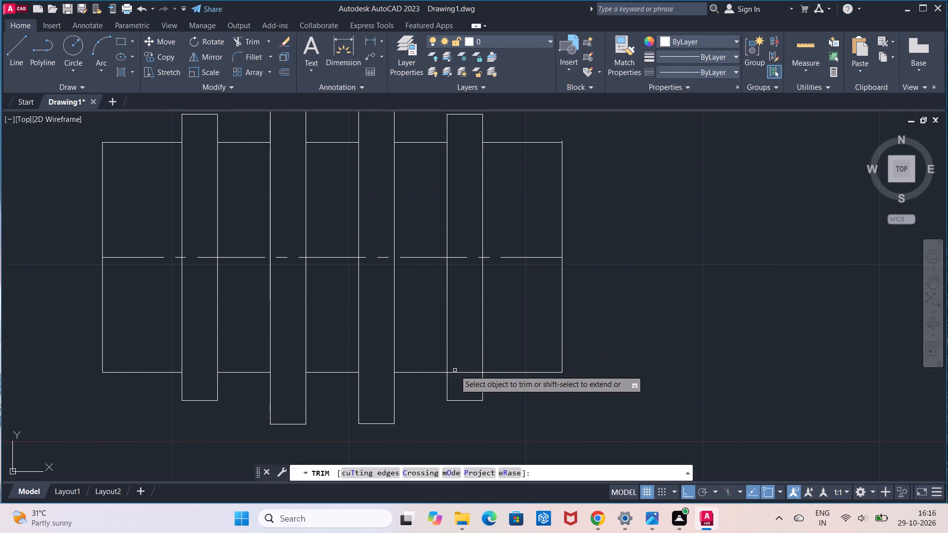
{"action": "left_click", "coordinate": [456, 371]}
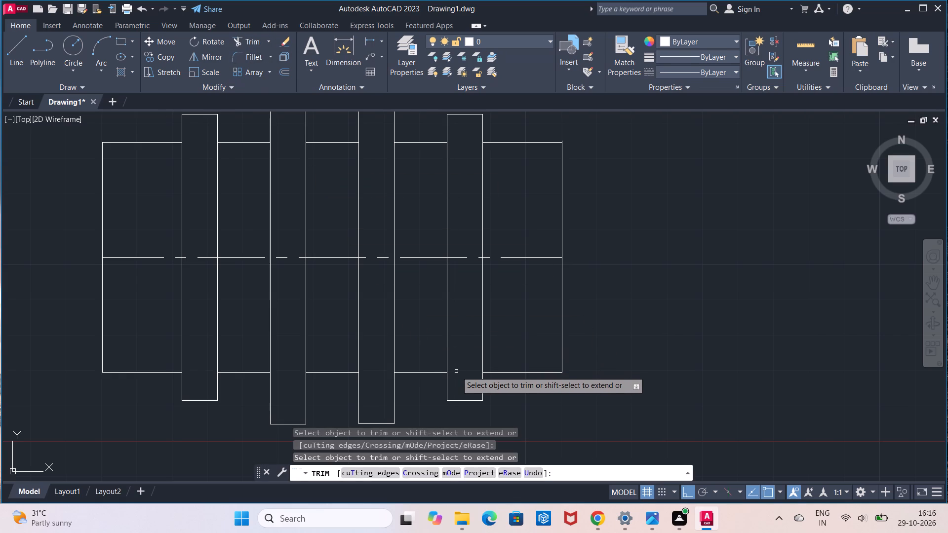
{"action": "key", "text": "Escape"}
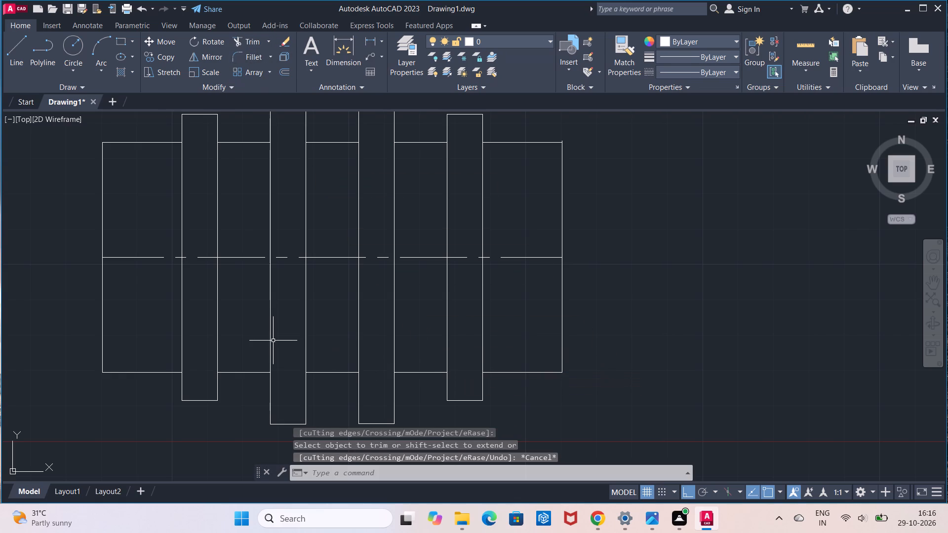
Measure the second rib's projection below the lower body line with a linear dimension, without placing it.
{"action": "middle_click_drag", "start_coordinate": [273, 340], "coordinate": [315, 272]}
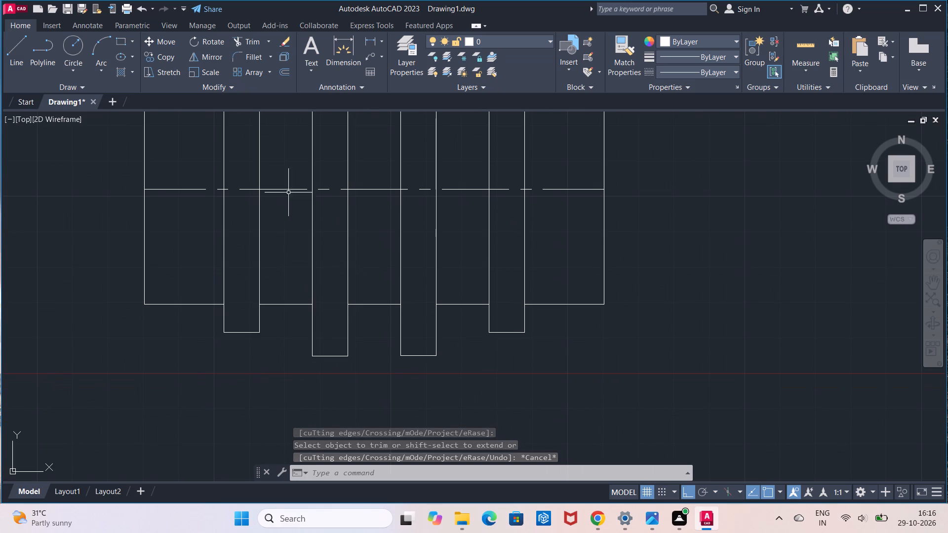
{"action": "left_click", "coordinate": [371, 40]}
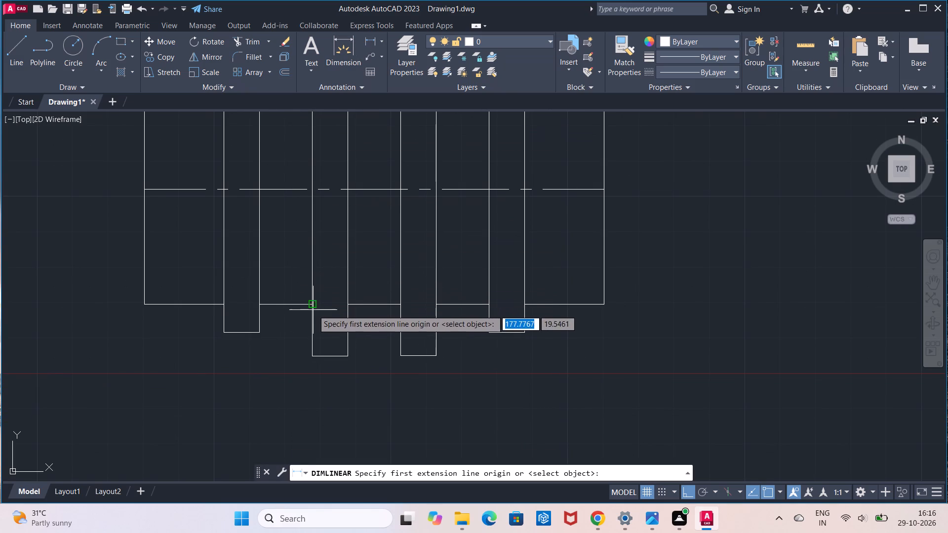
{"action": "left_click", "coordinate": [314, 308]}
{"action": "left_click", "coordinate": [314, 352]}
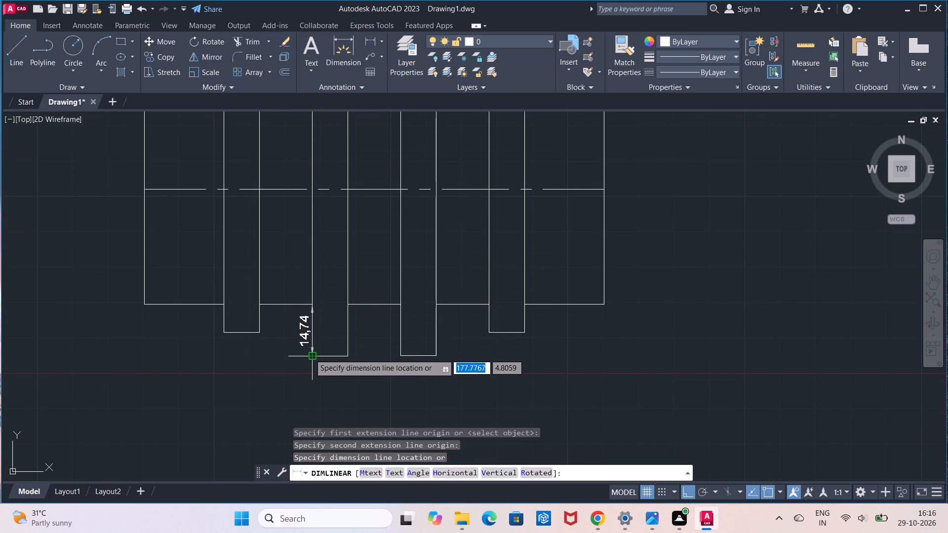
{"action": "key", "text": "Escape"}
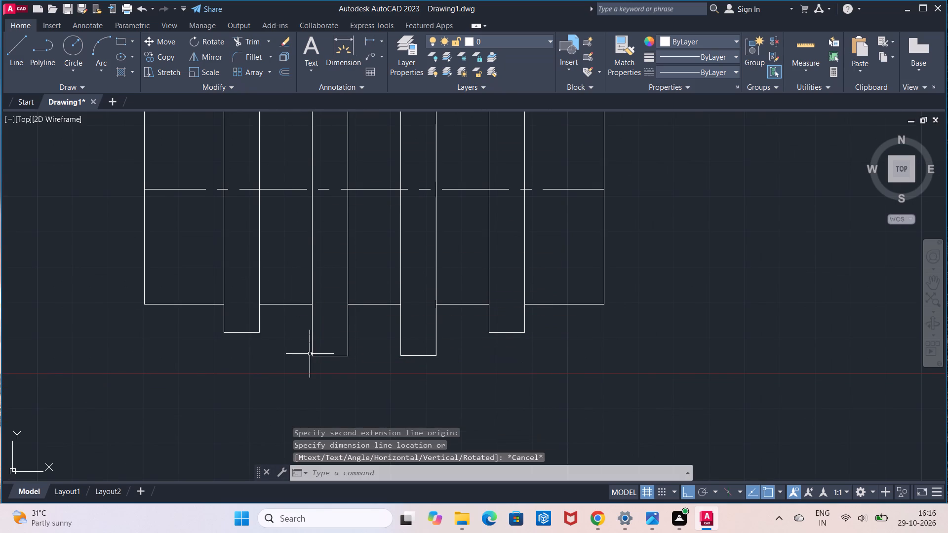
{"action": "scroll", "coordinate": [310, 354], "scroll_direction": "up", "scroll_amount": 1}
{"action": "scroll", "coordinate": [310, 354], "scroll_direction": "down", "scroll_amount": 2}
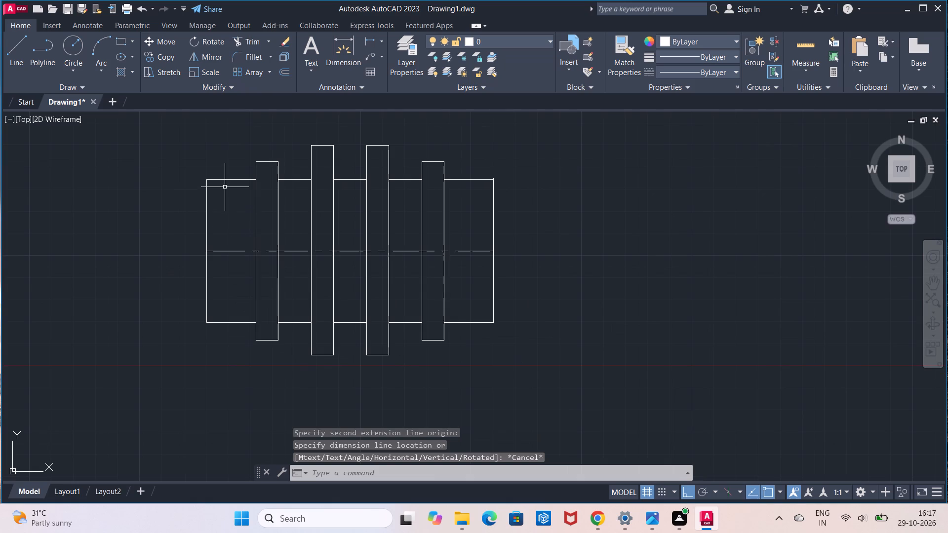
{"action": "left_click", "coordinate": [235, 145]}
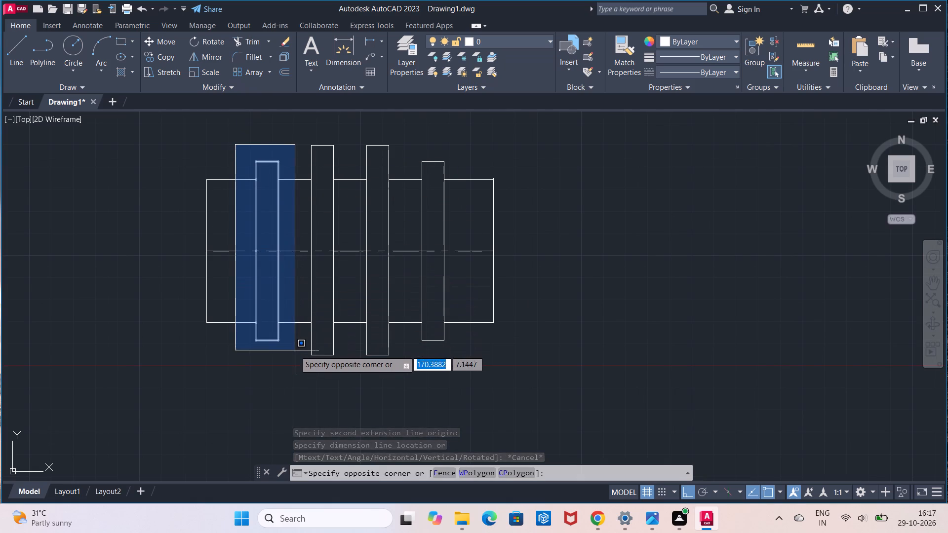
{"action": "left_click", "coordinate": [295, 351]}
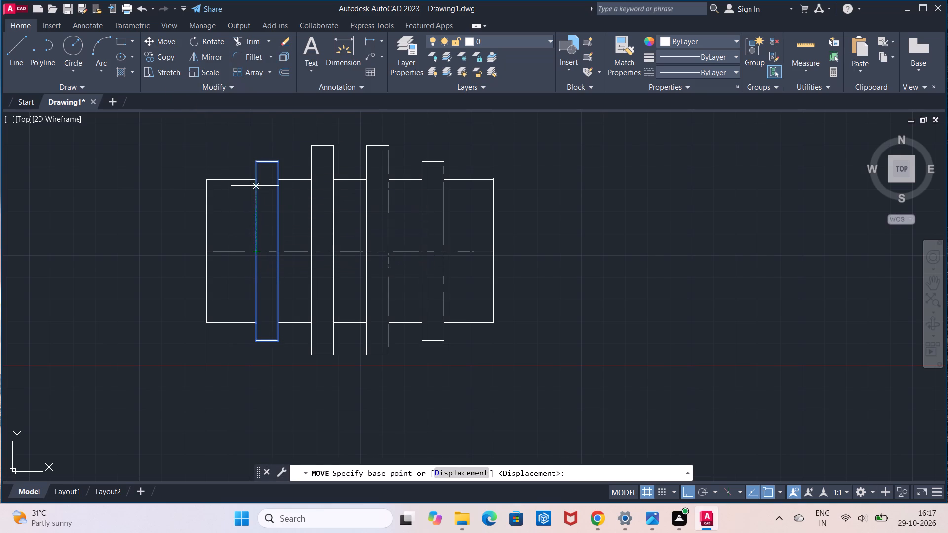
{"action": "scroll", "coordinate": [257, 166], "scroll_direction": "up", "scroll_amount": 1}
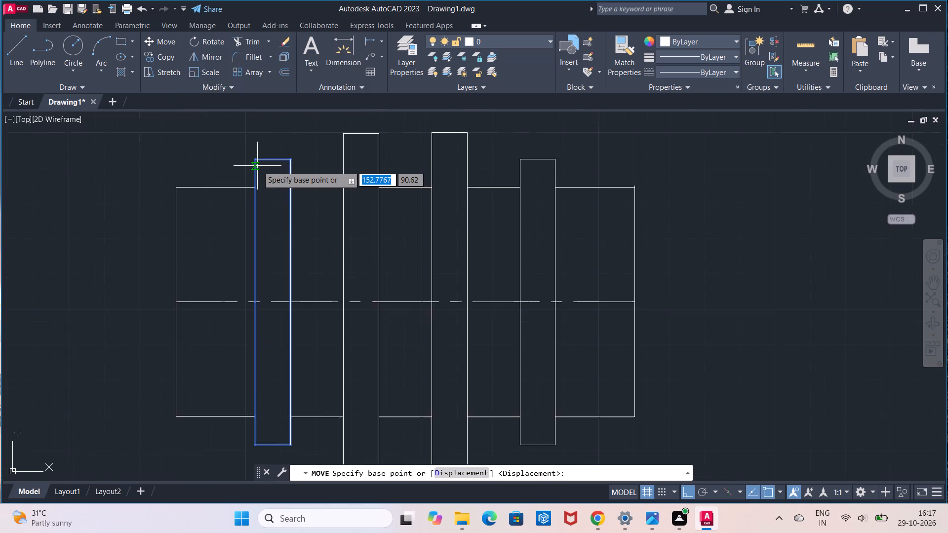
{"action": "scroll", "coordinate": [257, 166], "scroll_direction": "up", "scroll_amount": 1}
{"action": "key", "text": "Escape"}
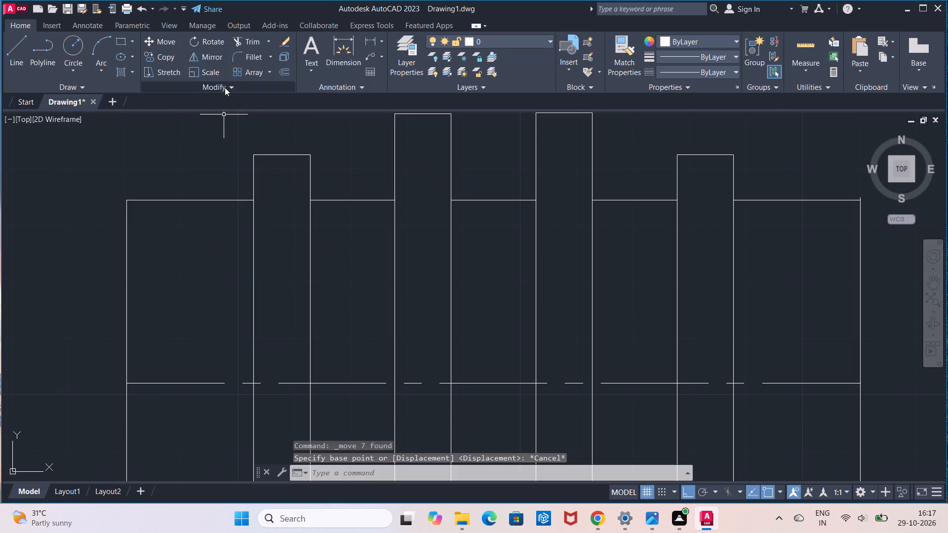
Measure the first rib's projections above the upper body line and below the lower one with linear dimensions, without placing them.
{"action": "left_click", "coordinate": [369, 37]}
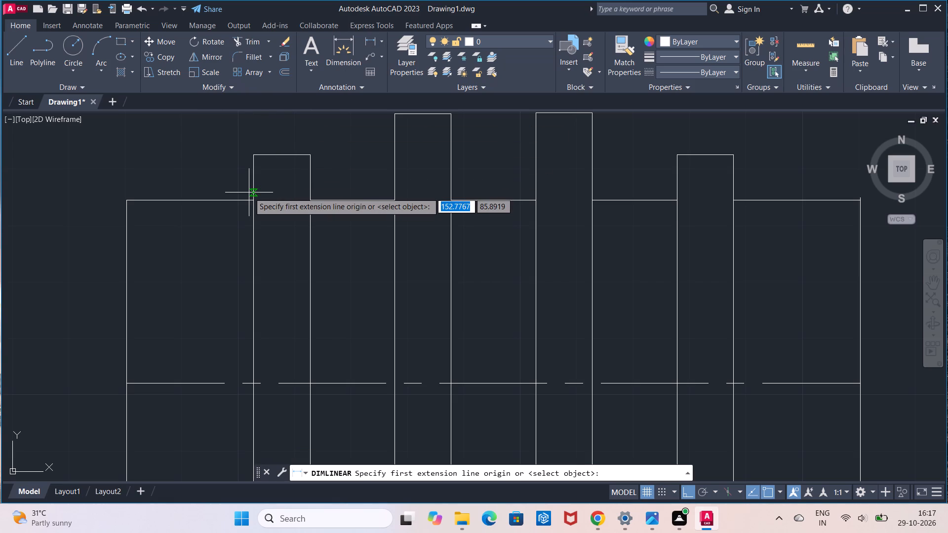
{"action": "left_click", "coordinate": [251, 198]}
{"action": "left_click", "coordinate": [254, 152]}
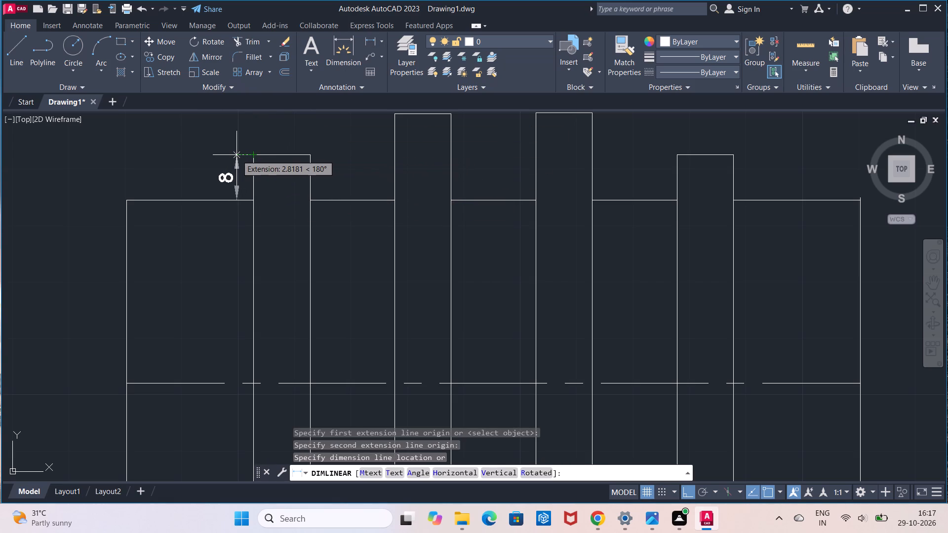
{"action": "key", "text": "Escape"}
{"action": "scroll", "coordinate": [244, 193], "scroll_direction": "down", "scroll_amount": 2}
{"action": "middle_click_drag", "start_coordinate": [244, 193], "coordinate": [254, 165]}
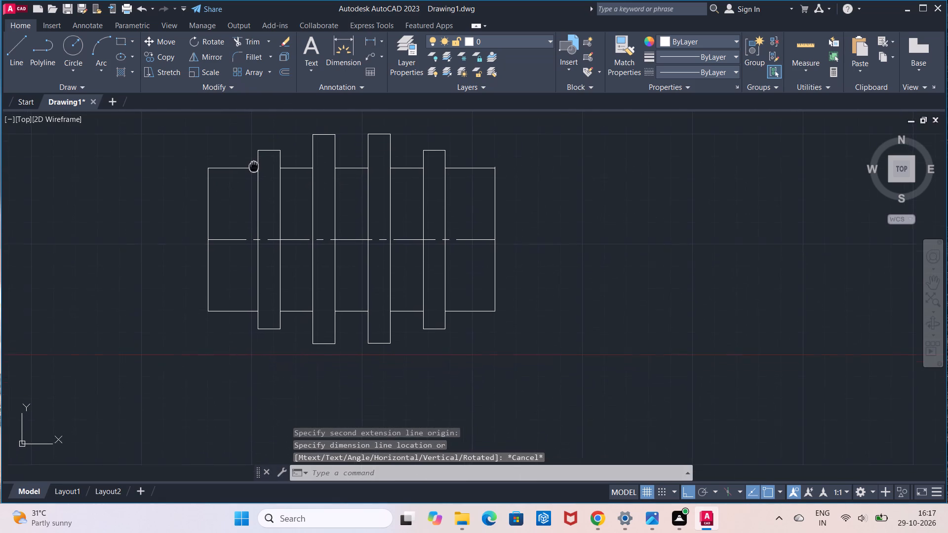
{"action": "middle_click_drag", "start_coordinate": [254, 165], "coordinate": [254, 164]}
{"action": "left_click", "coordinate": [370, 43]}
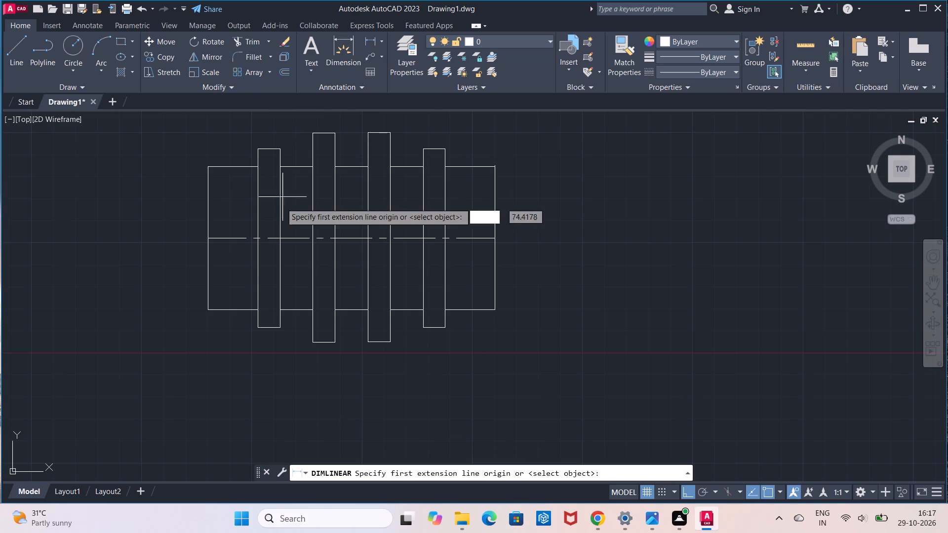
{"action": "left_click", "coordinate": [259, 308]}
{"action": "left_click", "coordinate": [257, 327]}
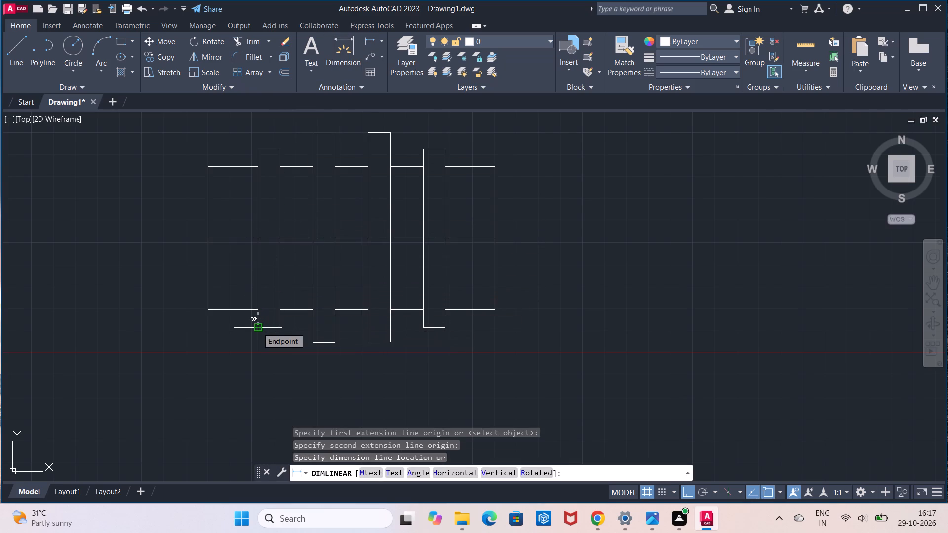
{"action": "key", "text": "Escape"}
Measure the body's height between its upper and lower lines at the first rib with a linear dimension, without placing it.
{"action": "scroll", "coordinate": [257, 327], "scroll_direction": "up", "scroll_amount": 1}
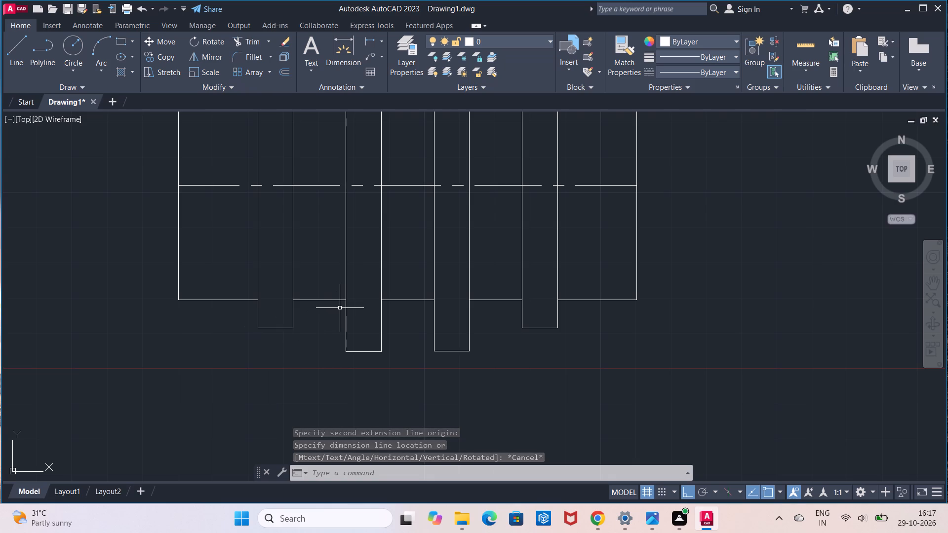
{"action": "scroll", "coordinate": [340, 308], "scroll_direction": "down", "scroll_amount": 1}
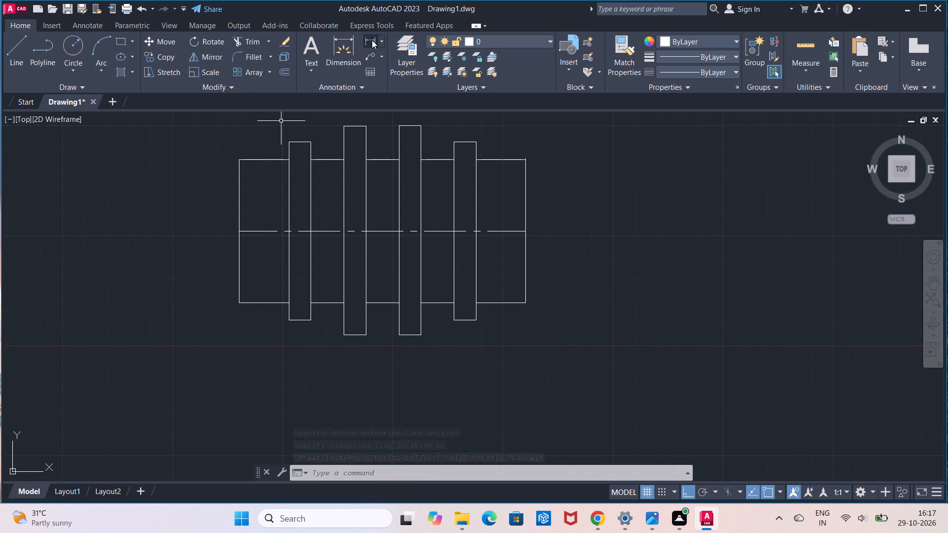
{"action": "left_click", "coordinate": [372, 40]}
{"action": "left_click", "coordinate": [287, 161]}
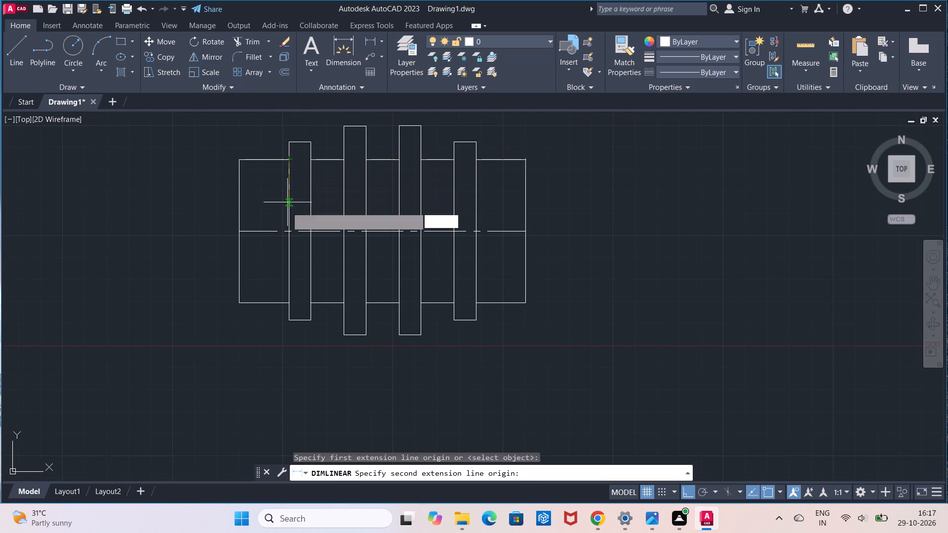
{"action": "left_click", "coordinate": [288, 305]}
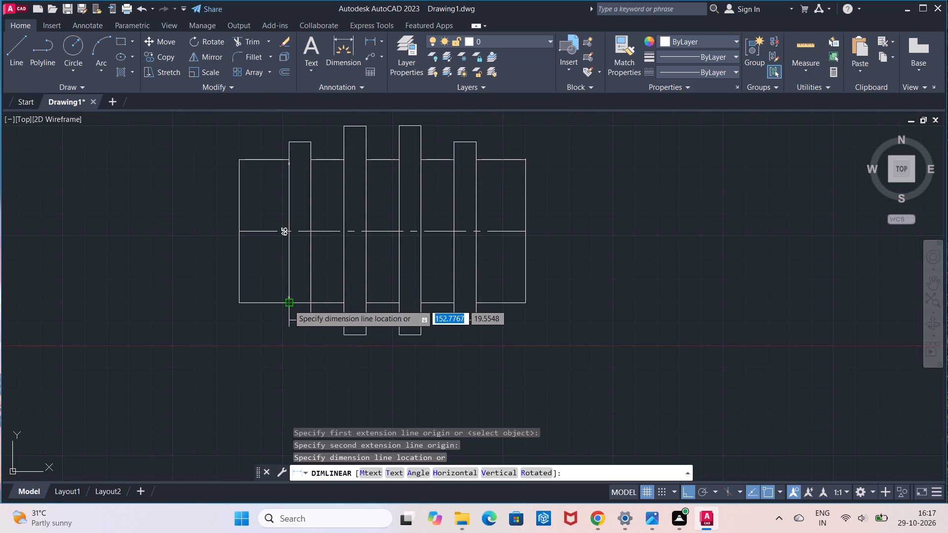
{"action": "key", "text": "Escape"}
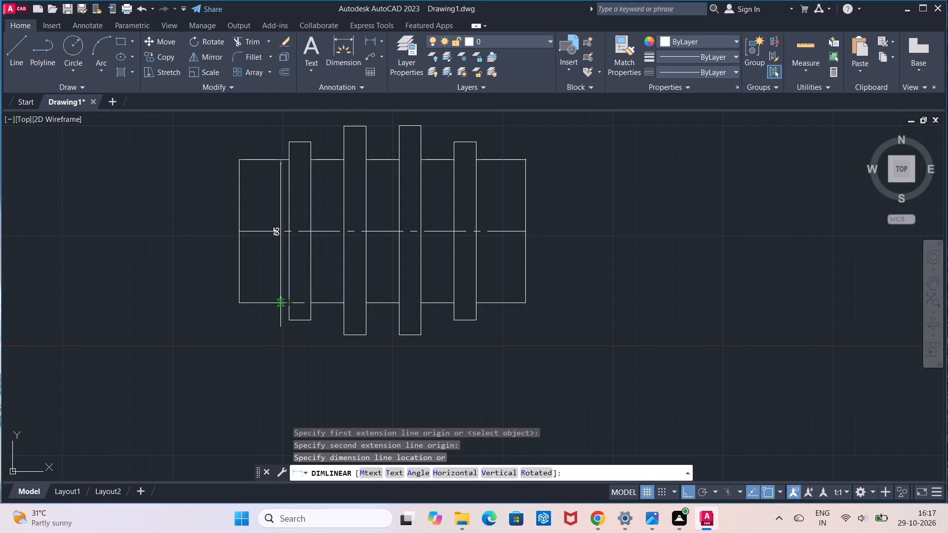
Measure the second rib's projections above the upper body line and below the lower one with linear dimensions, without placing them.
{"action": "left_click", "coordinate": [372, 41]}
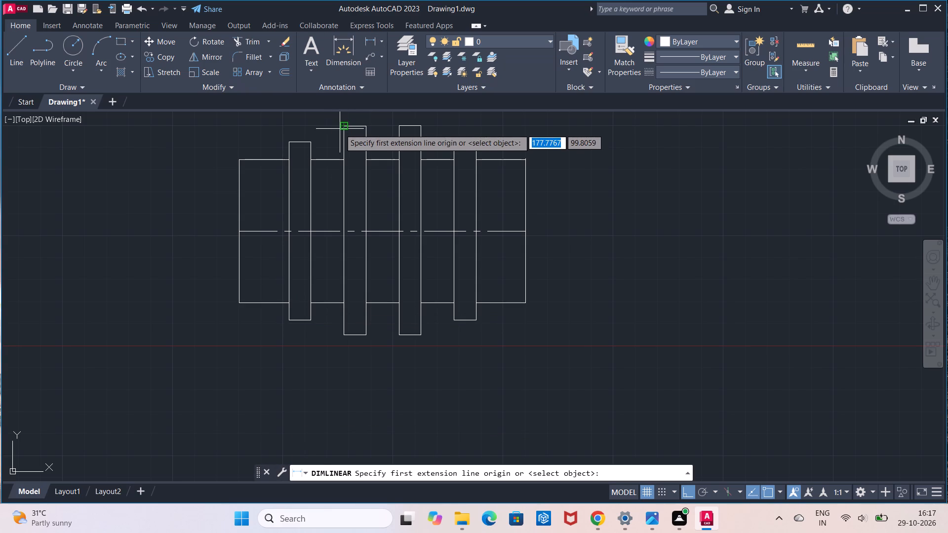
{"action": "left_click", "coordinate": [344, 128]}
{"action": "left_click", "coordinate": [342, 156]}
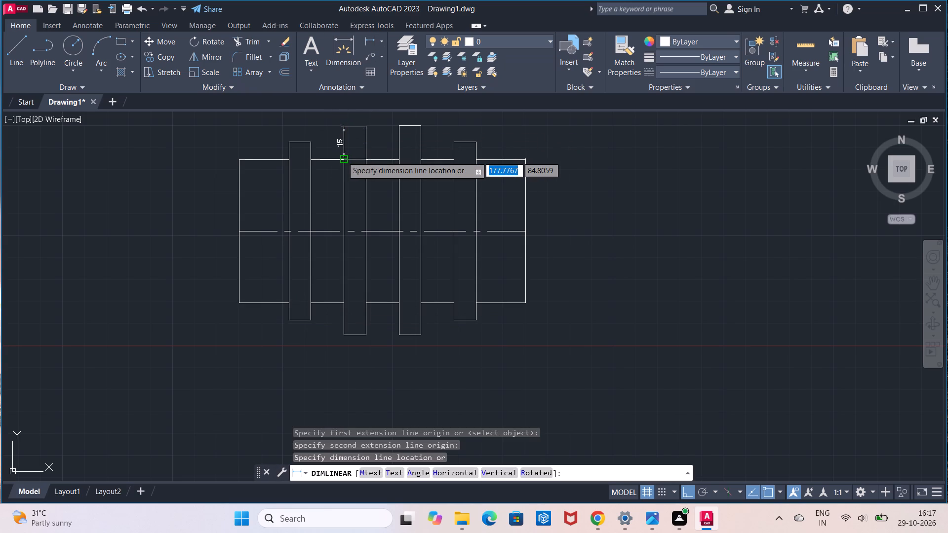
{"action": "key", "text": "Escape"}
{"action": "left_click", "coordinate": [366, 39]}
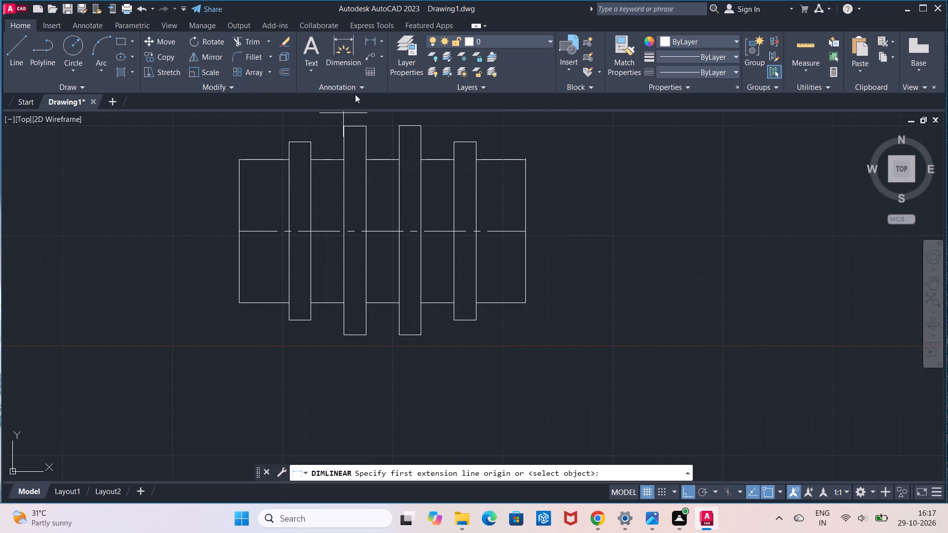
{"action": "left_click", "coordinate": [344, 302]}
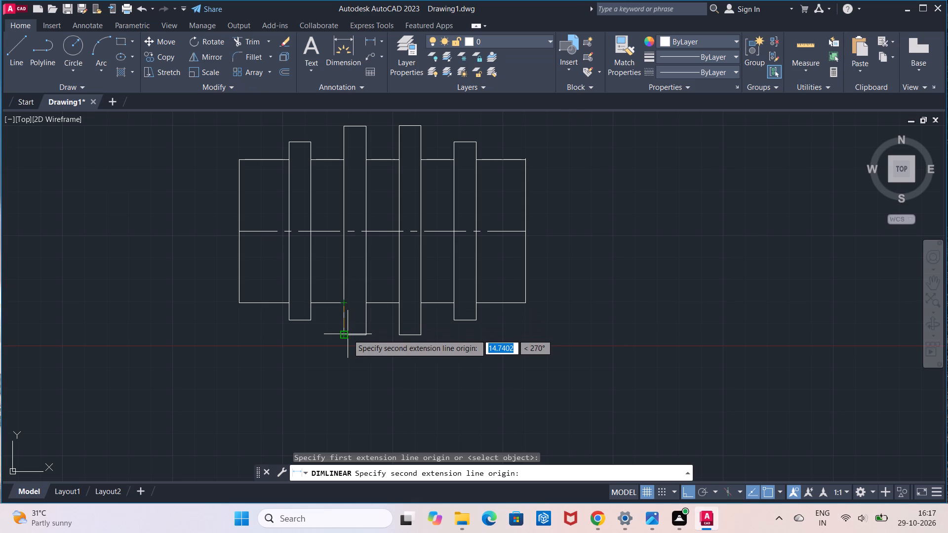
{"action": "left_click", "coordinate": [348, 334]}
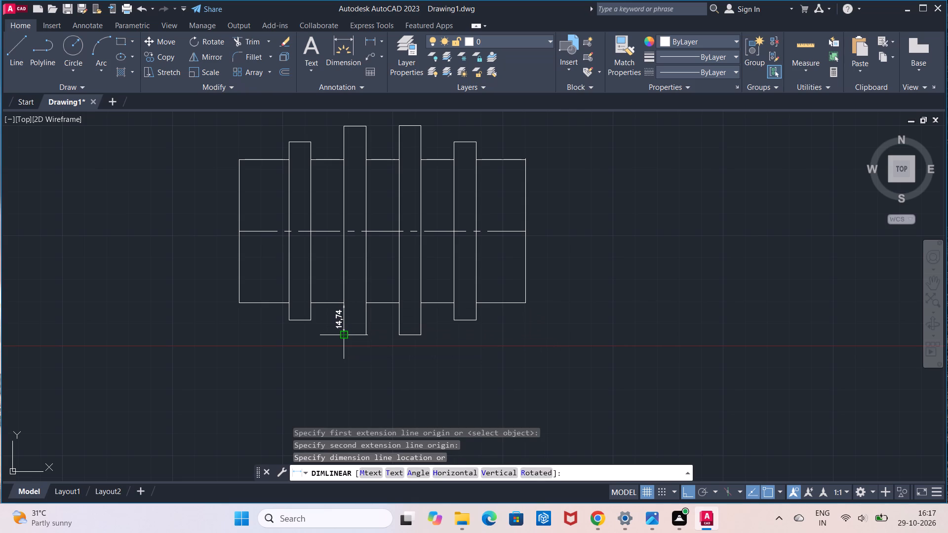
{"action": "scroll", "coordinate": [342, 336], "scroll_direction": "up", "scroll_amount": 1}
{"action": "key", "text": "Escape"}
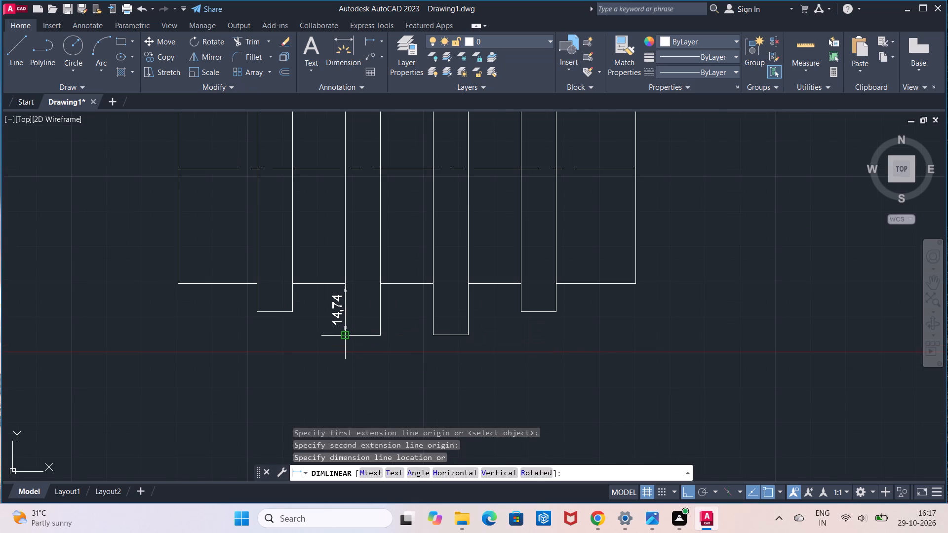
Measure the second and third ribs' projections below the lower body line with linear dimensions, without placing them.
{"action": "left_click", "coordinate": [370, 42]}
{"action": "left_click", "coordinate": [344, 284]}
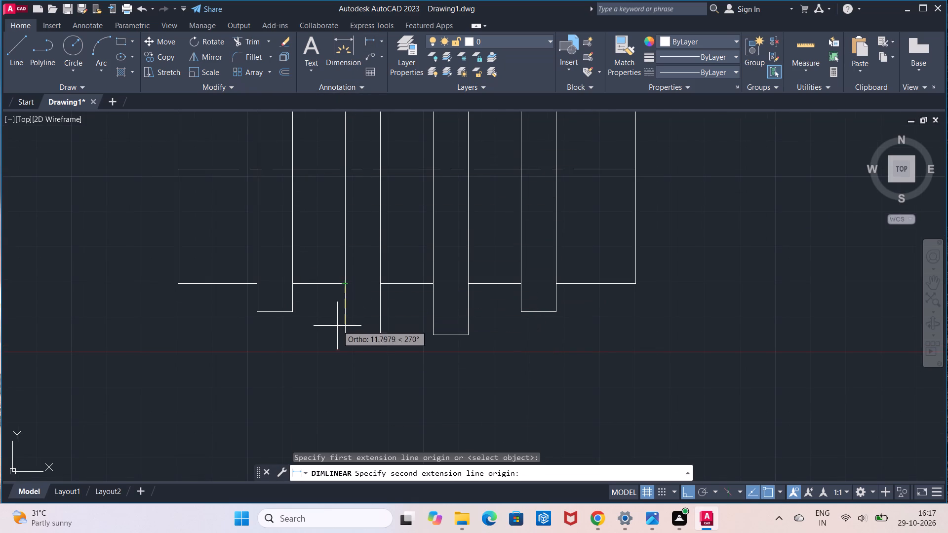
{"action": "left_click", "coordinate": [344, 333]}
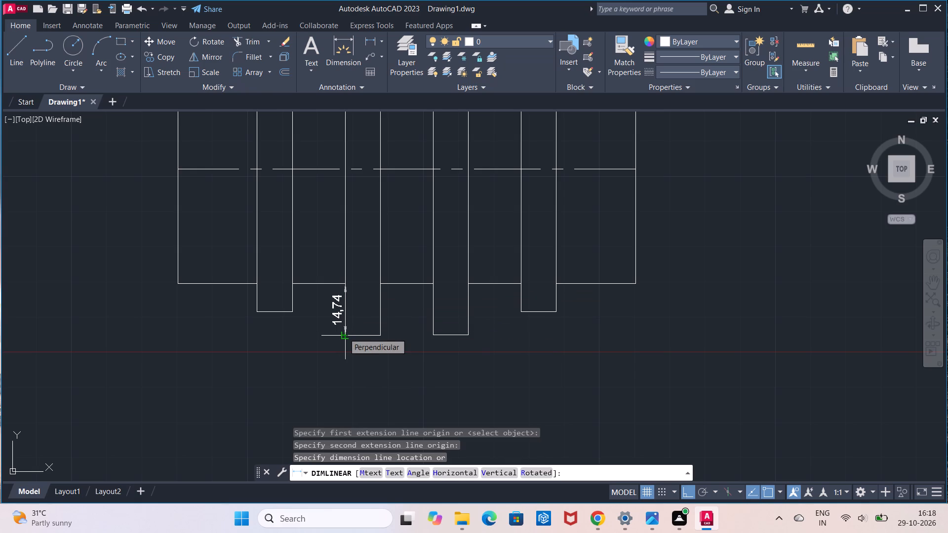
{"action": "key", "text": "Escape"}
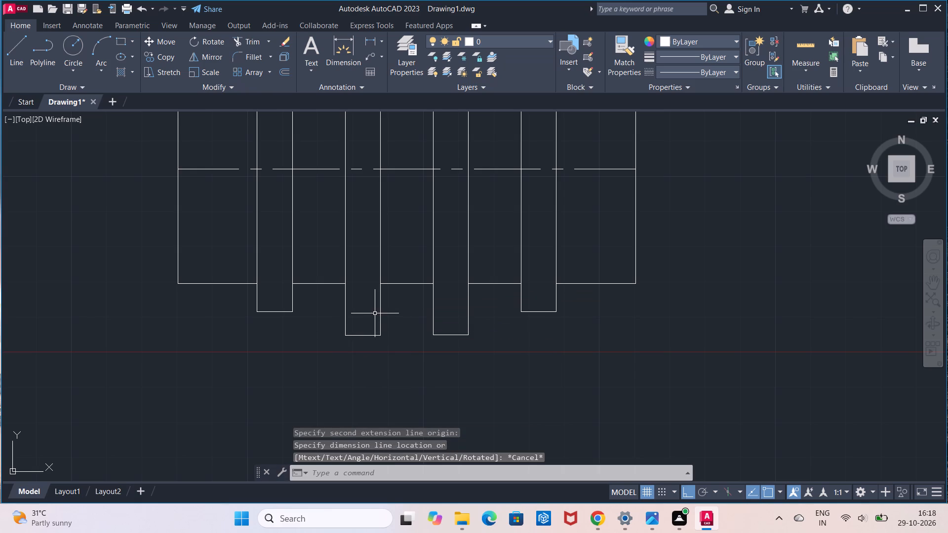
{"action": "left_click", "coordinate": [373, 38]}
{"action": "left_click", "coordinate": [430, 282]}
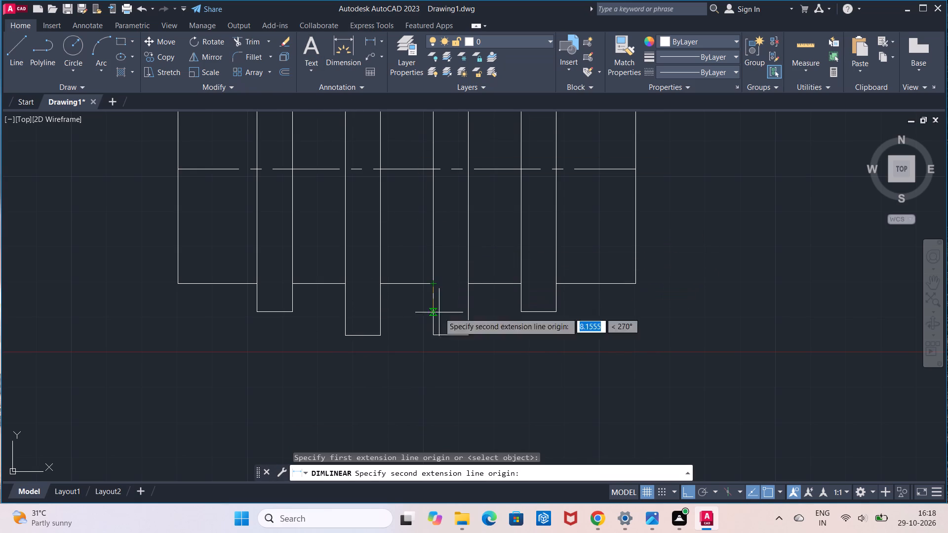
{"action": "left_click", "coordinate": [433, 334]}
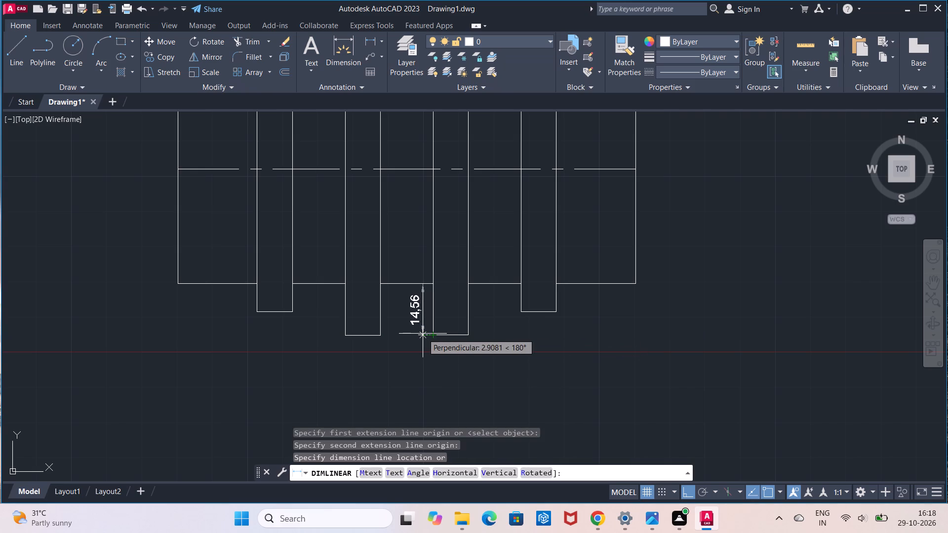
{"action": "key", "text": "Escape"}
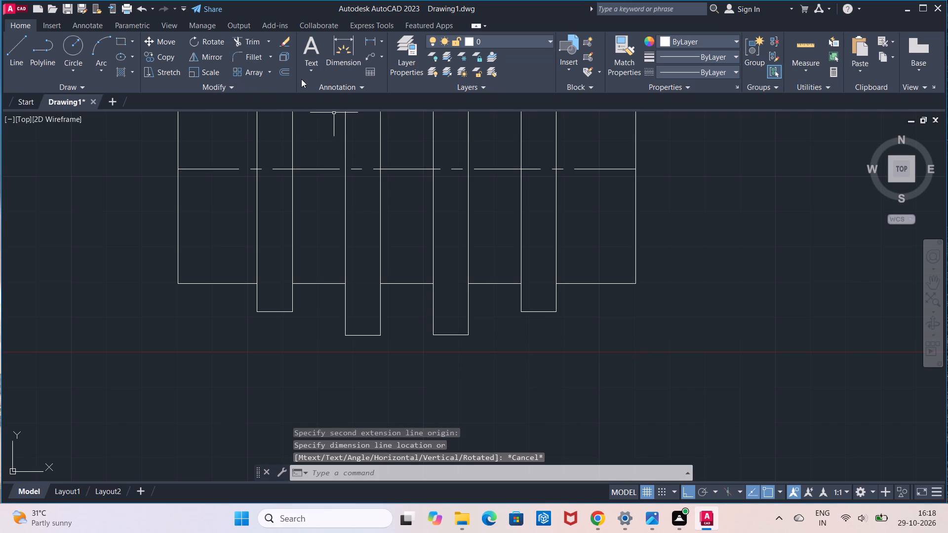
Offset the second rib's bottom edge downward by 0.24.
{"action": "left_click", "coordinate": [286, 73]}
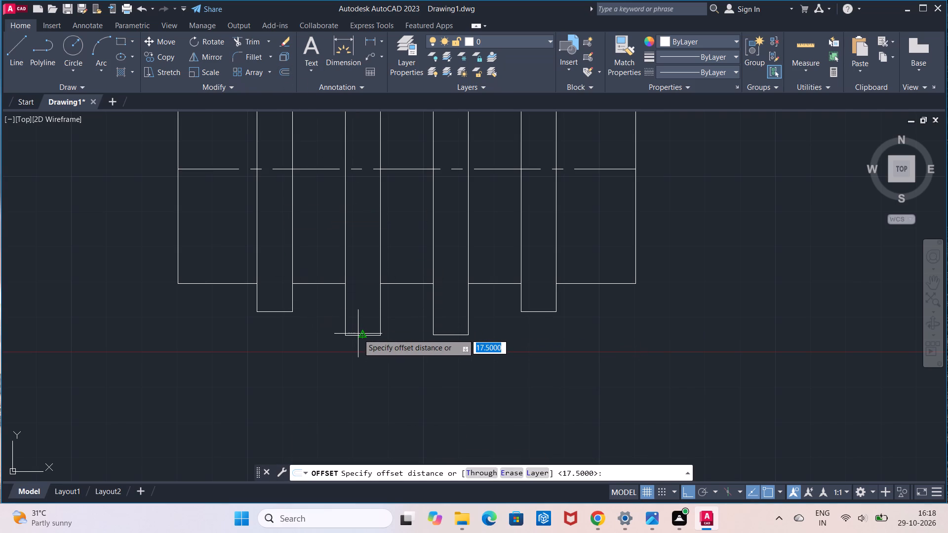
{"action": "left_click", "coordinate": [359, 334]}
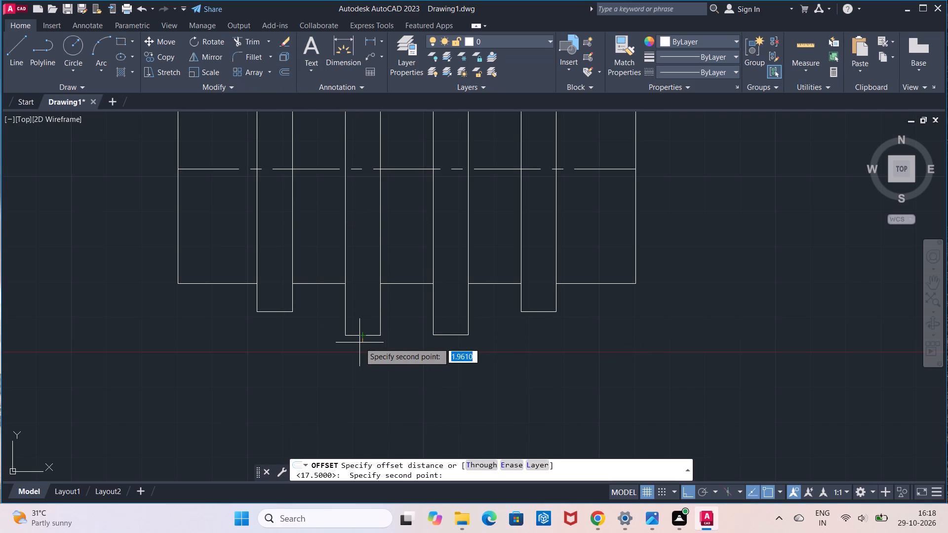
{"action": "type", "text": "0.24"}
{"action": "key", "text": "Return"}
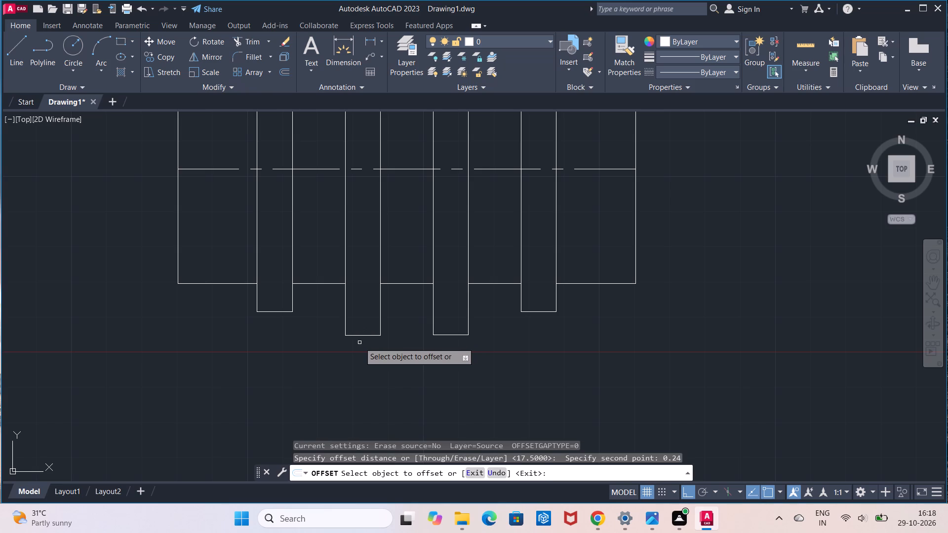
{"action": "left_click", "coordinate": [363, 335]}
{"action": "left_click", "coordinate": [363, 348]}
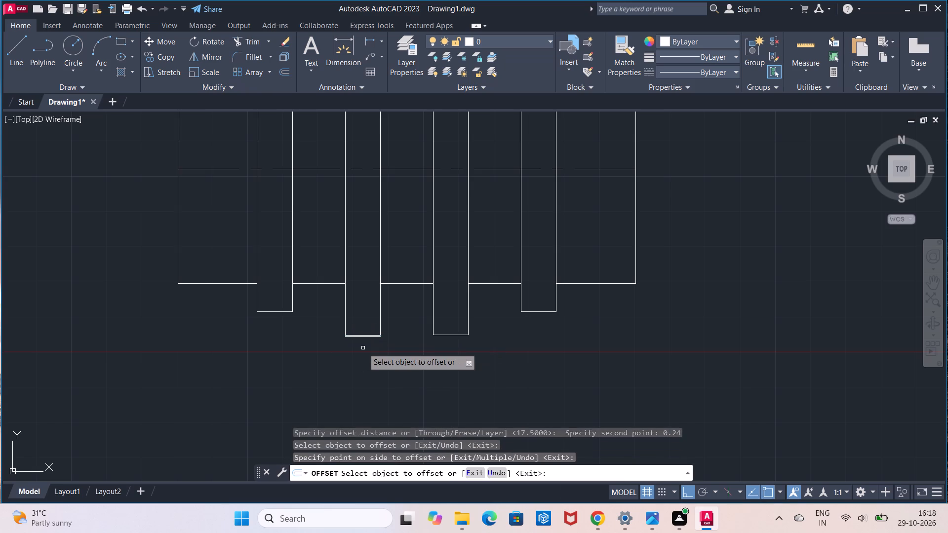
{"action": "key", "text": "Escape"}
Extend both vertical sides of the second rib down to the line offset by 0.24.
{"action": "scroll", "coordinate": [363, 348], "scroll_direction": "up", "scroll_amount": 2}
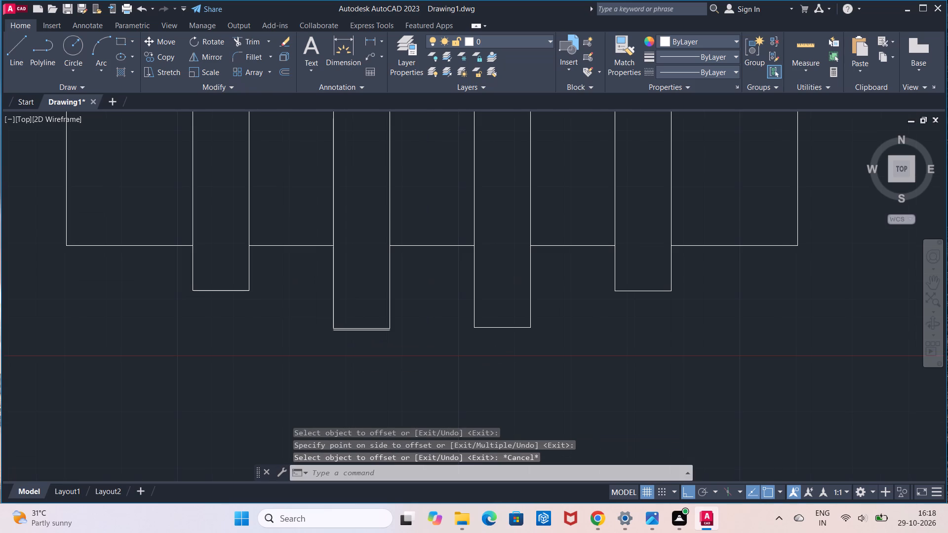
{"action": "left_click", "coordinate": [271, 44]}
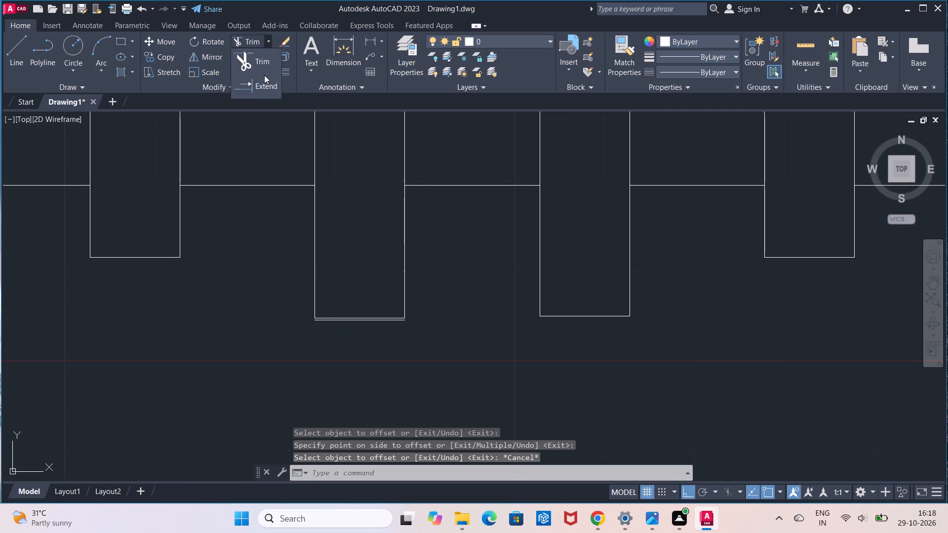
{"action": "left_click", "coordinate": [264, 75]}
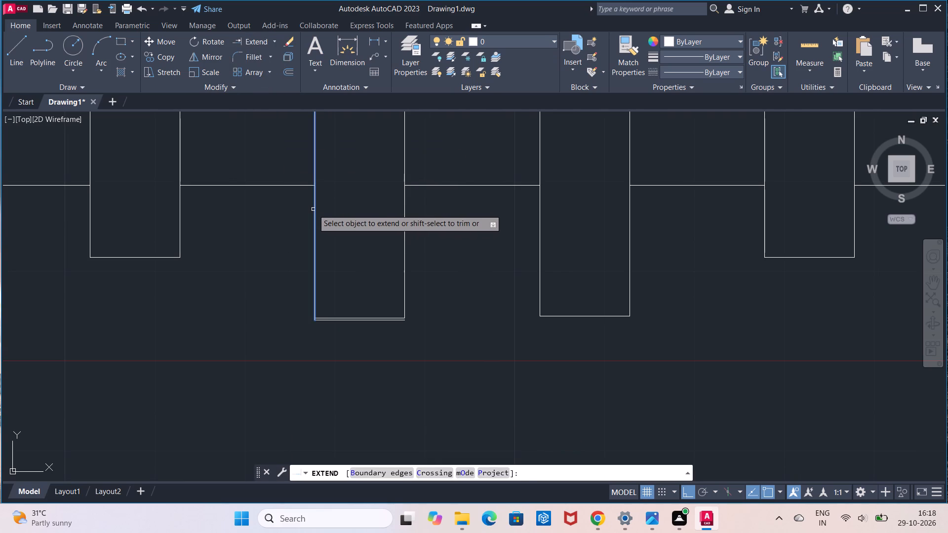
{"action": "left_click", "coordinate": [313, 209]}
{"action": "left_click", "coordinate": [405, 246]}
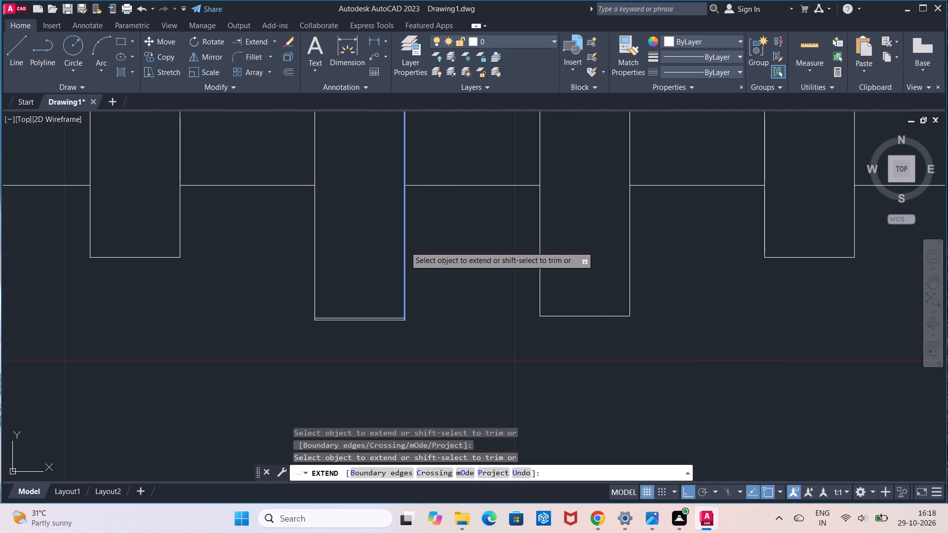
{"action": "key", "text": "Escape"}
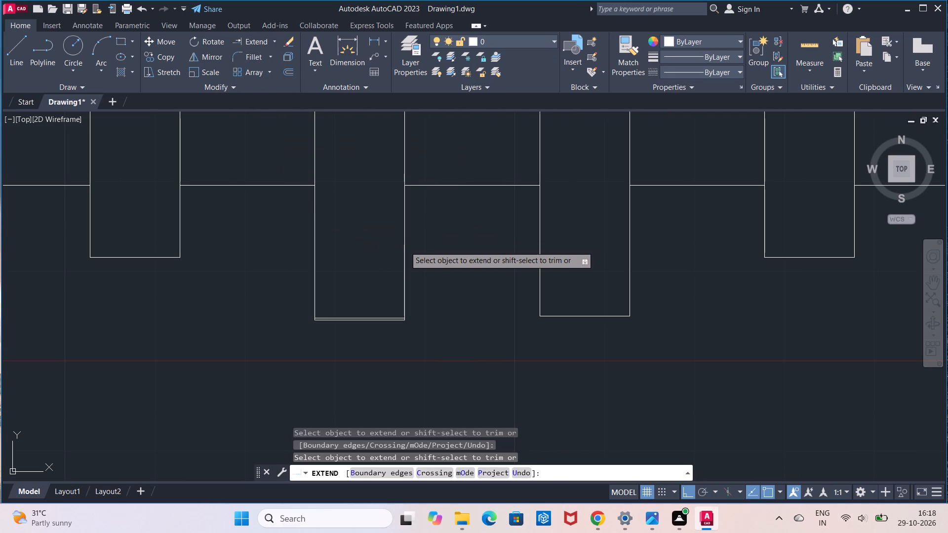
Trim away the second rib's old bottom edge, leaving the offset line as its end.
{"action": "left_click", "coordinate": [273, 39]}
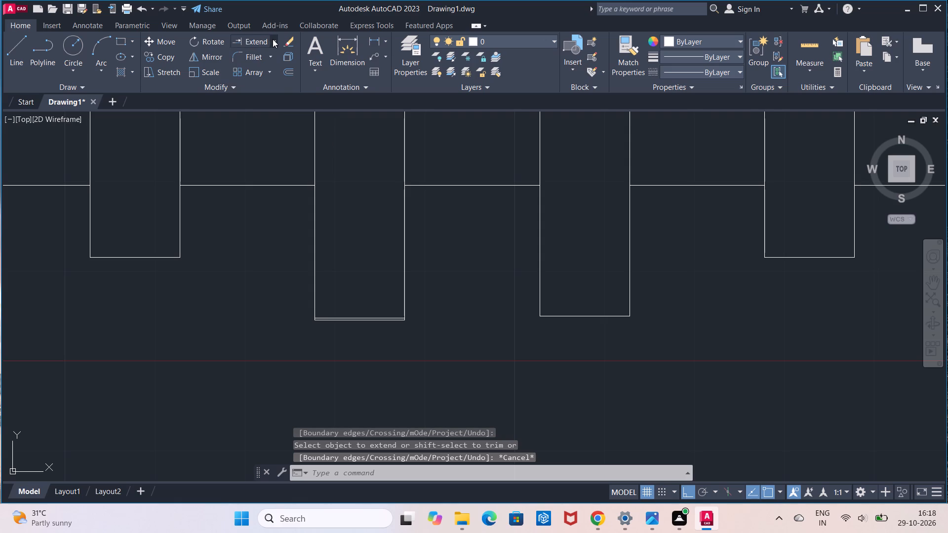
{"action": "left_click", "coordinate": [273, 67]}
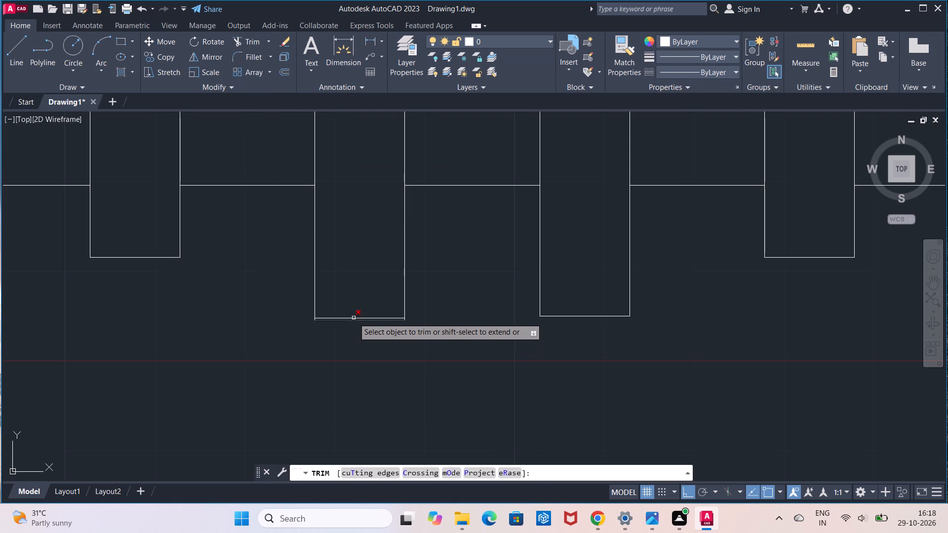
{"action": "left_click", "coordinate": [354, 318]}
{"action": "key", "text": "Escape"}
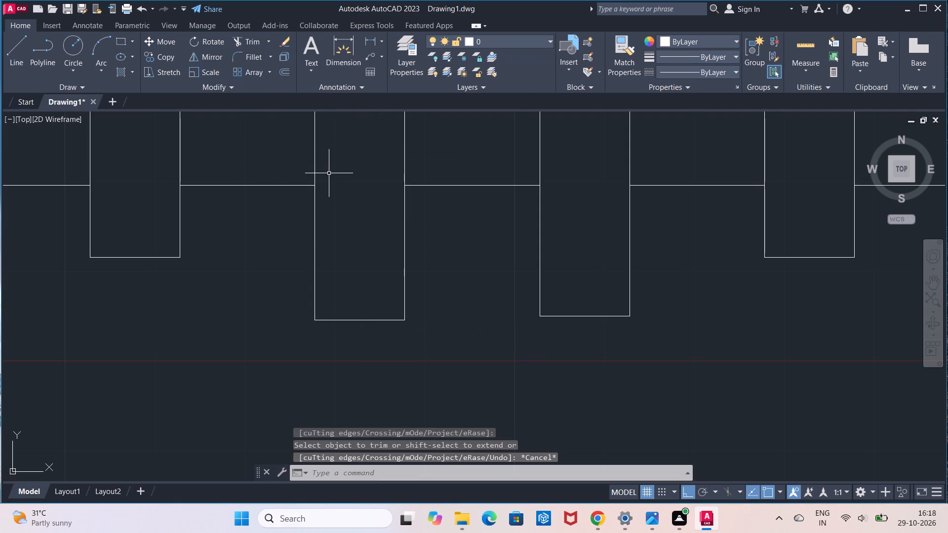
Measure the second rib's projection below the lower body line with a linear dimension, without placing it.
{"action": "left_click", "coordinate": [371, 43]}
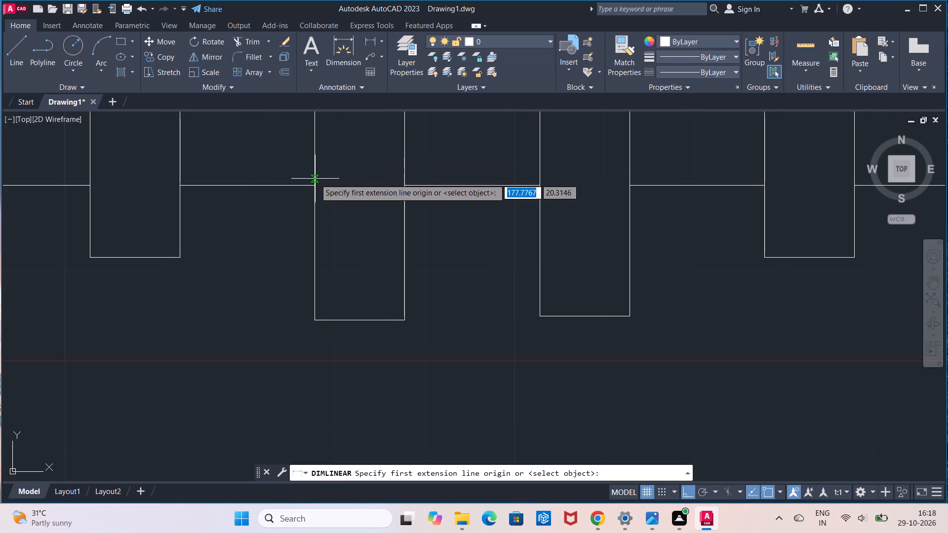
{"action": "left_click", "coordinate": [315, 186]}
{"action": "left_click", "coordinate": [315, 320]}
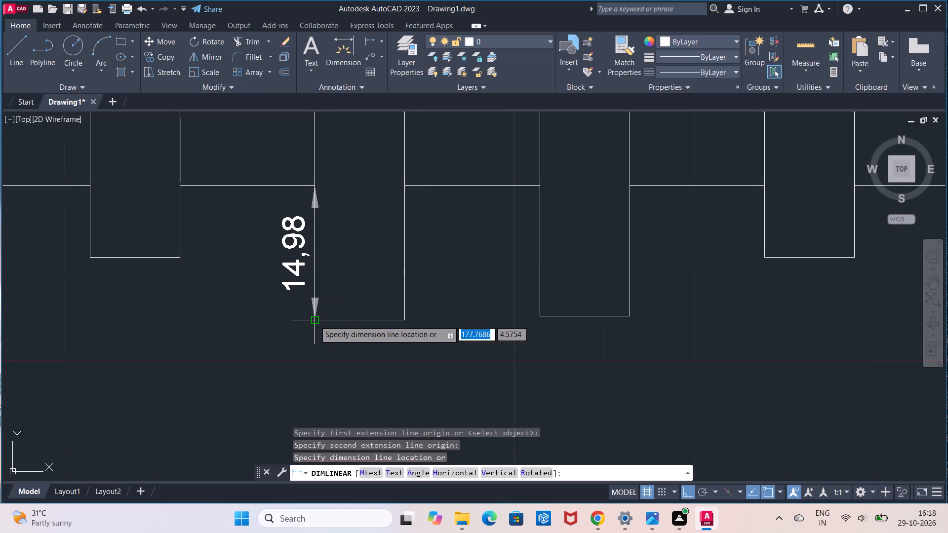
{"action": "key", "text": "Escape"}
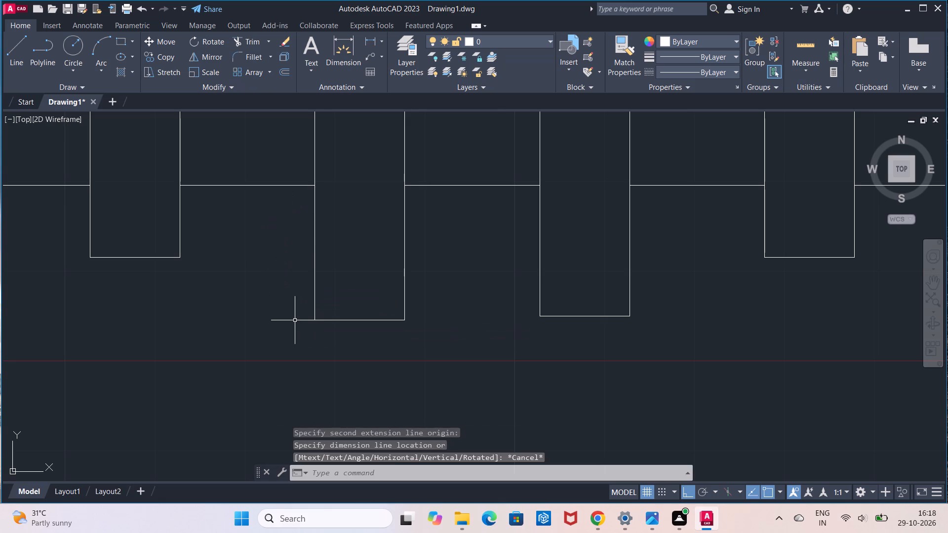
Offset the second rib's bottom edge downward by 0.02.
{"action": "scroll", "coordinate": [295, 320], "scroll_direction": "up", "scroll_amount": 1}
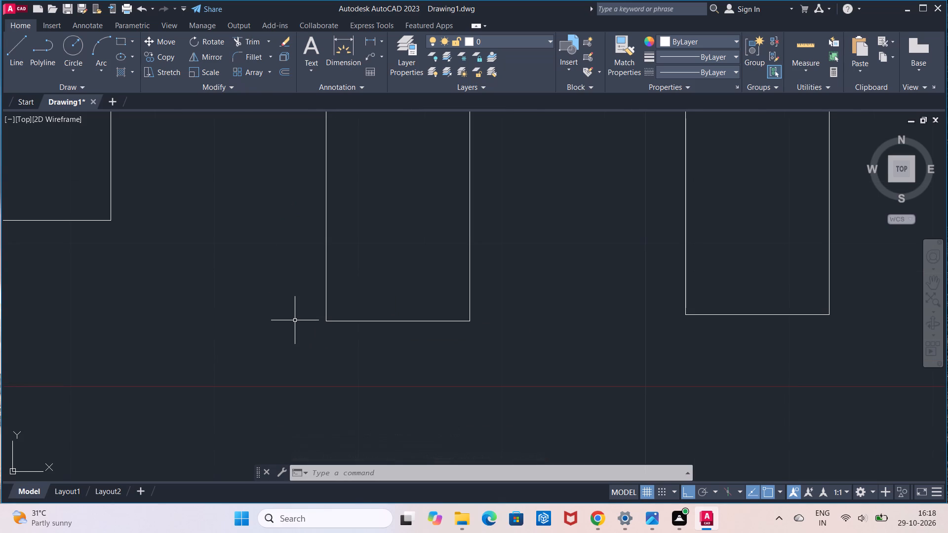
{"action": "left_click", "coordinate": [286, 75]}
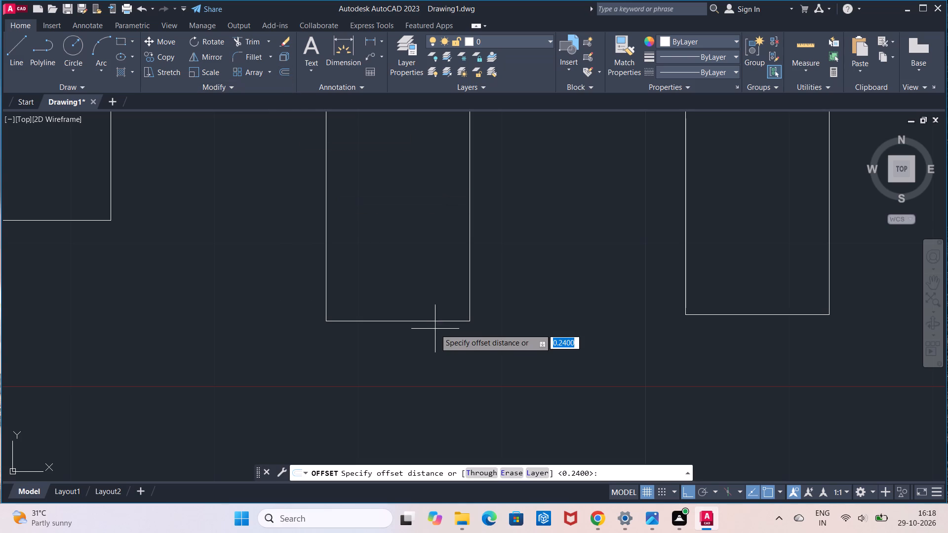
{"action": "left_click", "coordinate": [399, 321]}
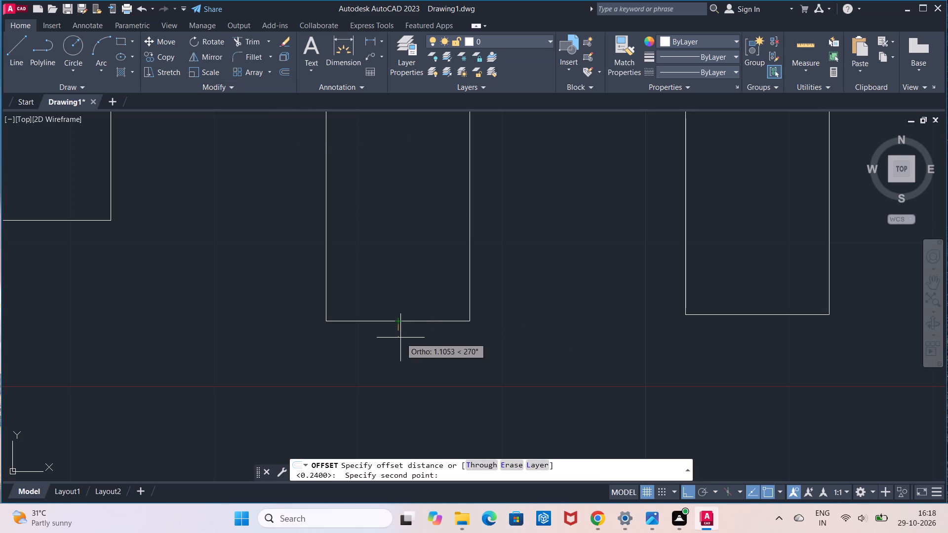
{"action": "scroll", "coordinate": [400, 338], "scroll_direction": "up", "scroll_amount": 2}
{"action": "key", "text": "0"}
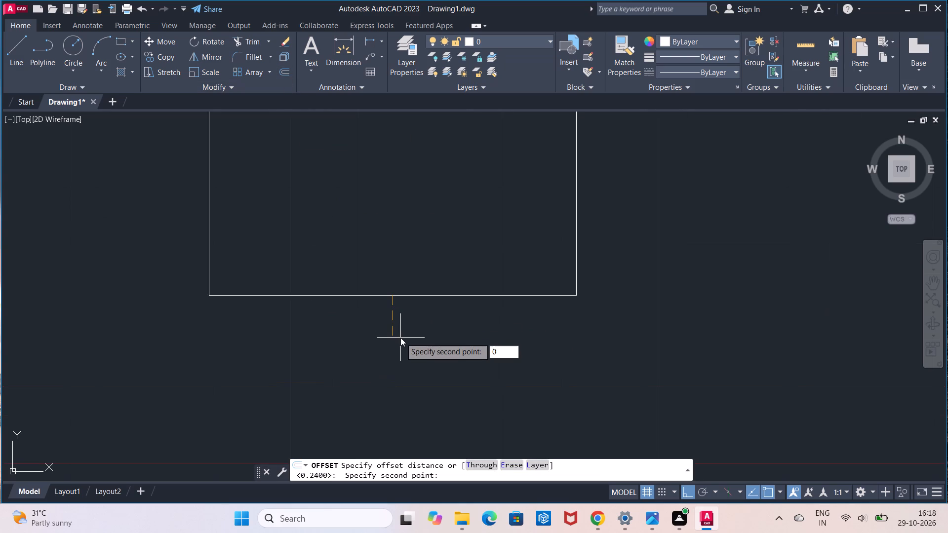
{"action": "key", "text": "period"}
{"action": "key", "text": "0"}
{"action": "key", "text": "2"}
{"action": "key", "text": "Return"}
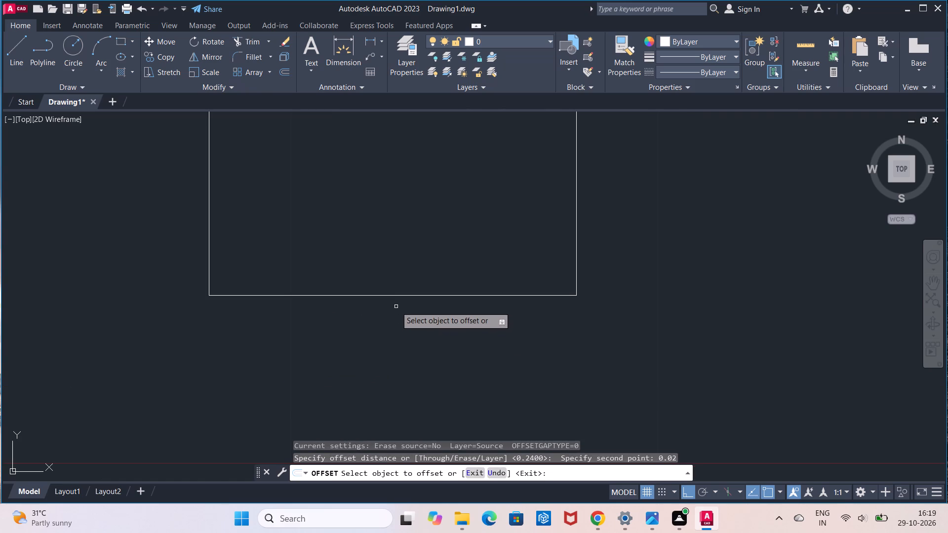
{"action": "left_click", "coordinate": [395, 297]}
{"action": "left_click", "coordinate": [395, 308]}
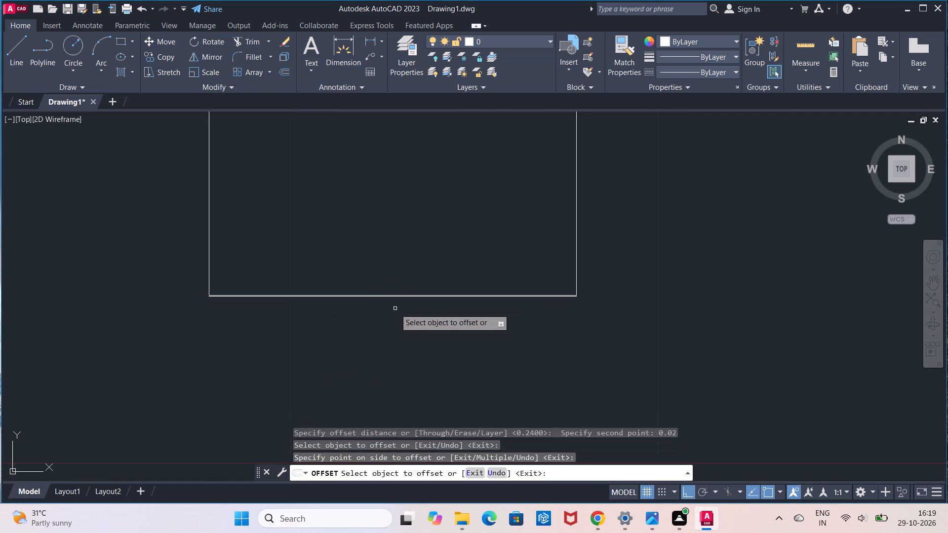
{"action": "key", "text": "Escape"}
Extend both vertical sides of the second rib down to the line offset by 0.02.
{"action": "scroll", "coordinate": [395, 308], "scroll_direction": "up", "scroll_amount": 1}
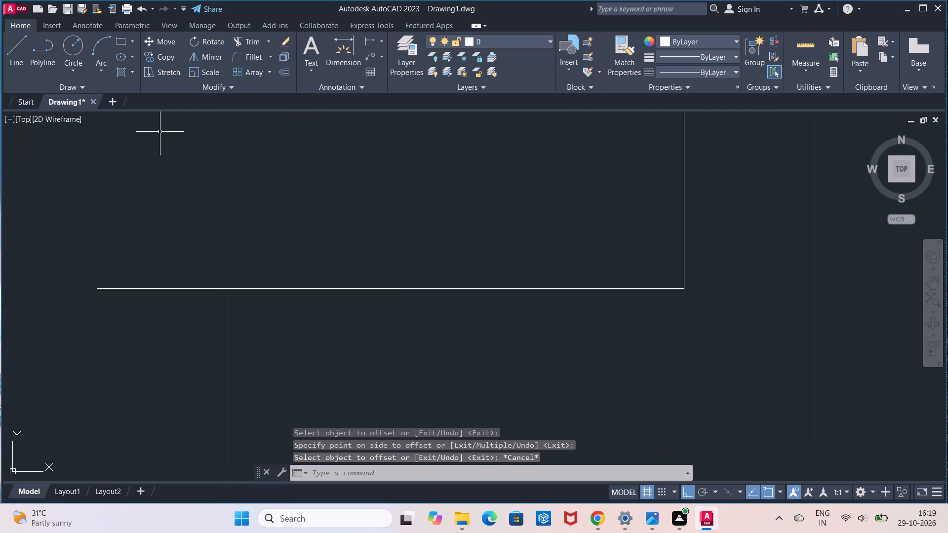
{"action": "left_click", "coordinate": [269, 44]}
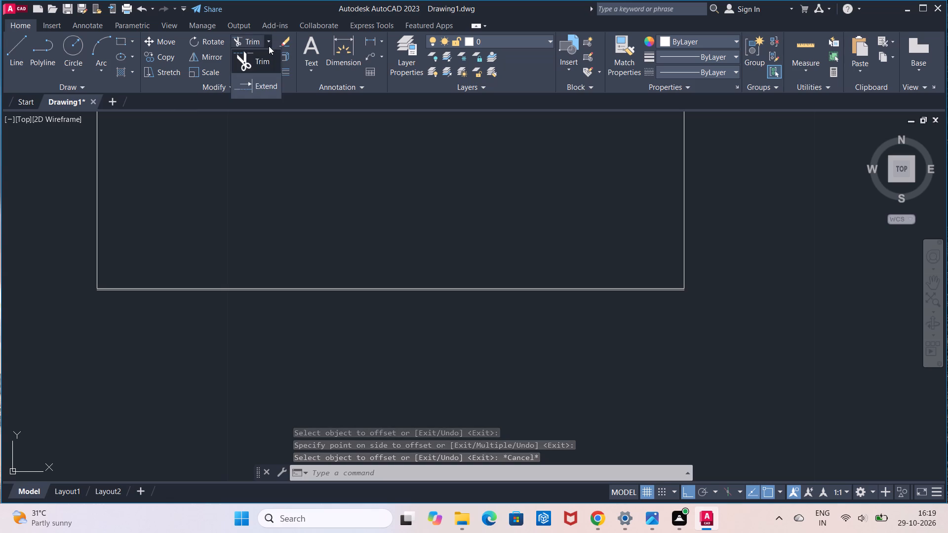
{"action": "left_click", "coordinate": [260, 82]}
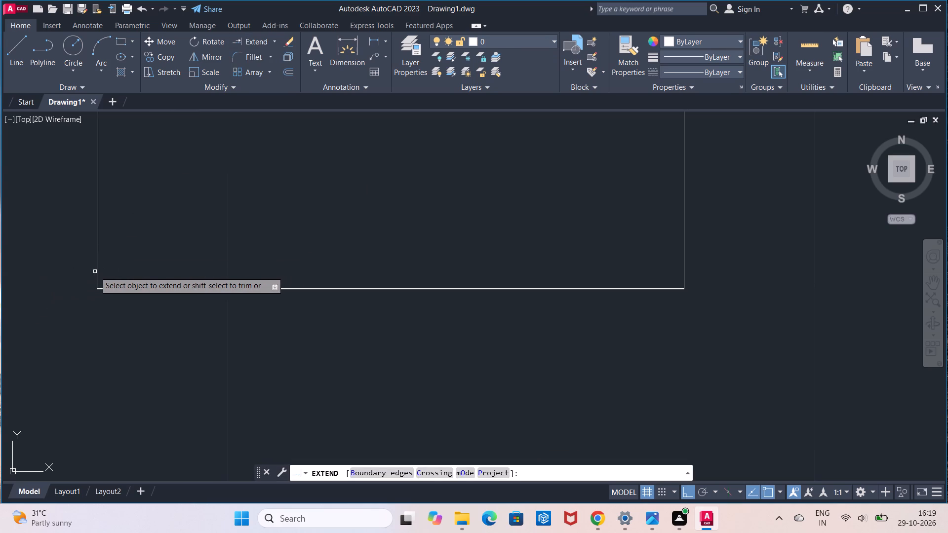
{"action": "left_click", "coordinate": [96, 271]}
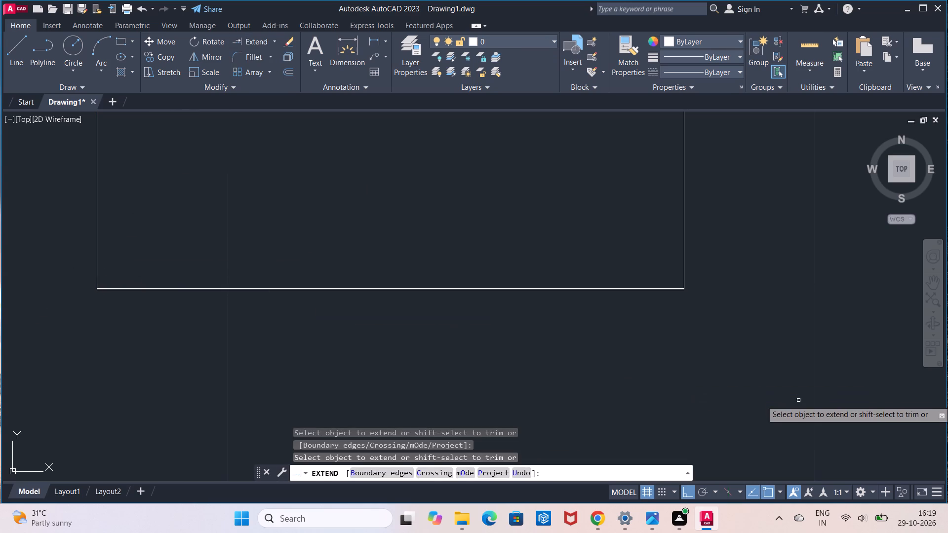
{"action": "left_click", "coordinate": [683, 251]}
{"action": "key", "text": "Escape"}
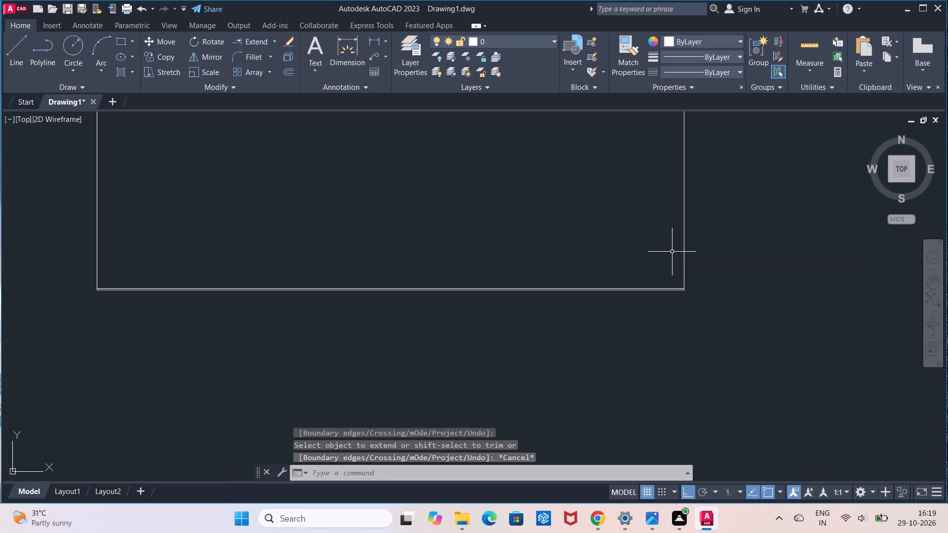
Trim away the second rib's old bottom edge, leaving the line offset by 0.02 as its end.
{"action": "scroll", "coordinate": [592, 245], "scroll_direction": "up", "scroll_amount": 1}
{"action": "scroll", "coordinate": [591, 244], "scroll_direction": "down", "scroll_amount": 1}
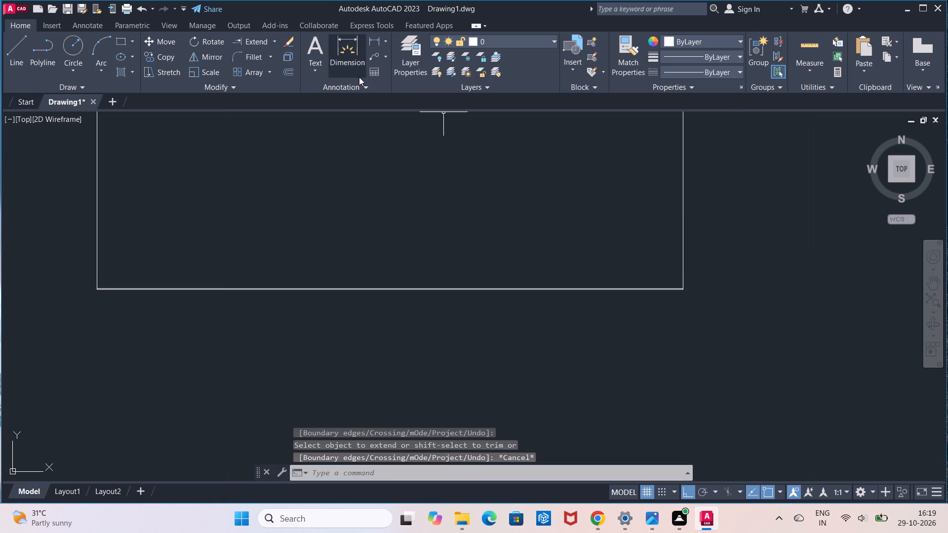
{"action": "left_click", "coordinate": [276, 41]}
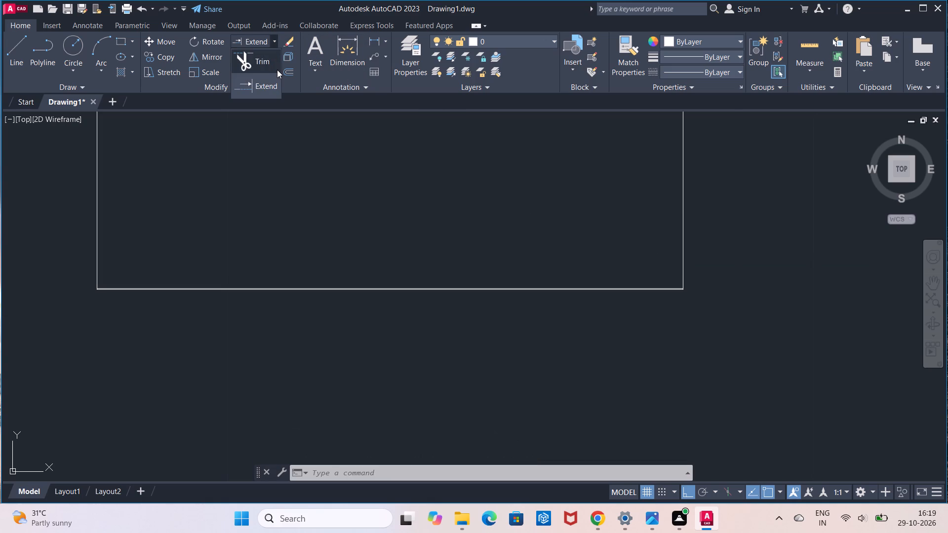
{"action": "left_click", "coordinate": [279, 69]}
{"action": "left_click_drag", "start_coordinate": [262, 51], "coordinate": [268, 53]}
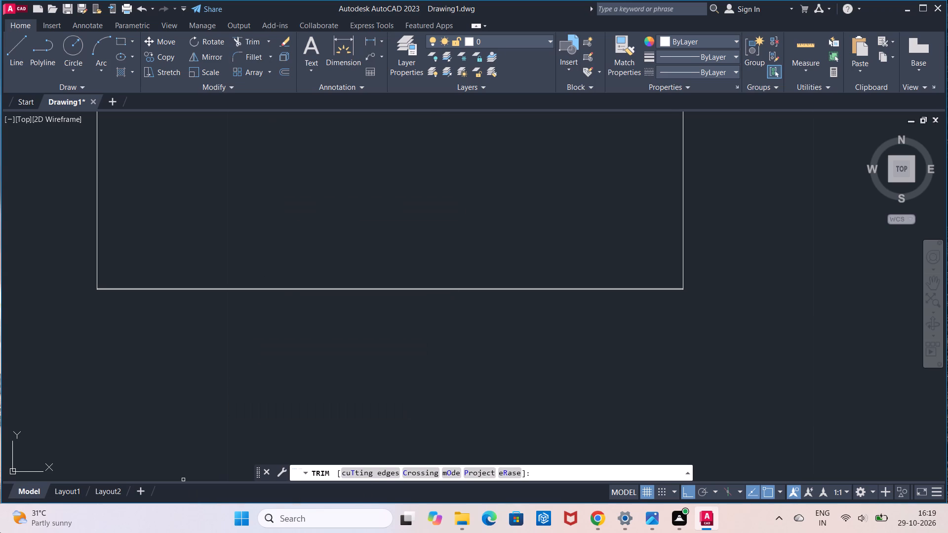
{"action": "scroll", "coordinate": [87, 311], "scroll_direction": "up", "scroll_amount": 2}
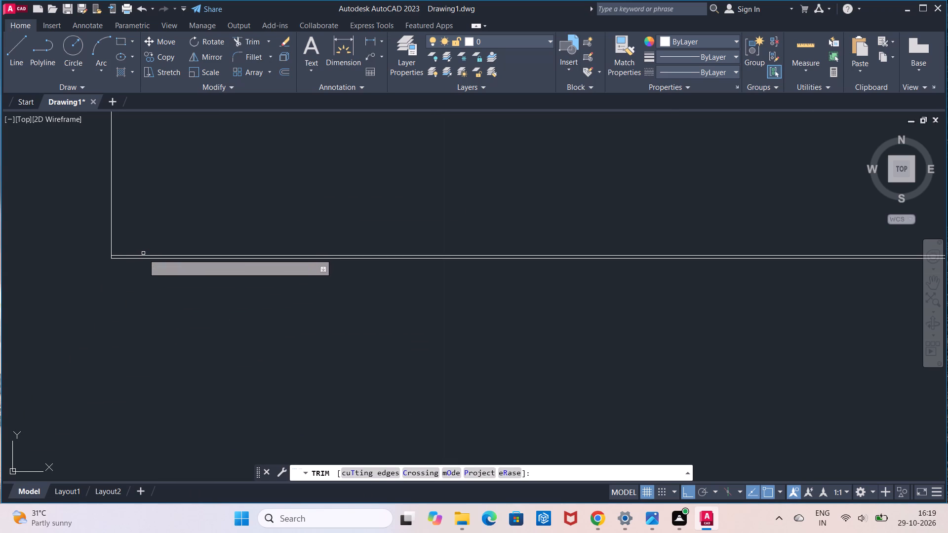
{"action": "left_click", "coordinate": [143, 254]}
{"action": "scroll", "coordinate": [143, 254], "scroll_direction": "down", "scroll_amount": 2}
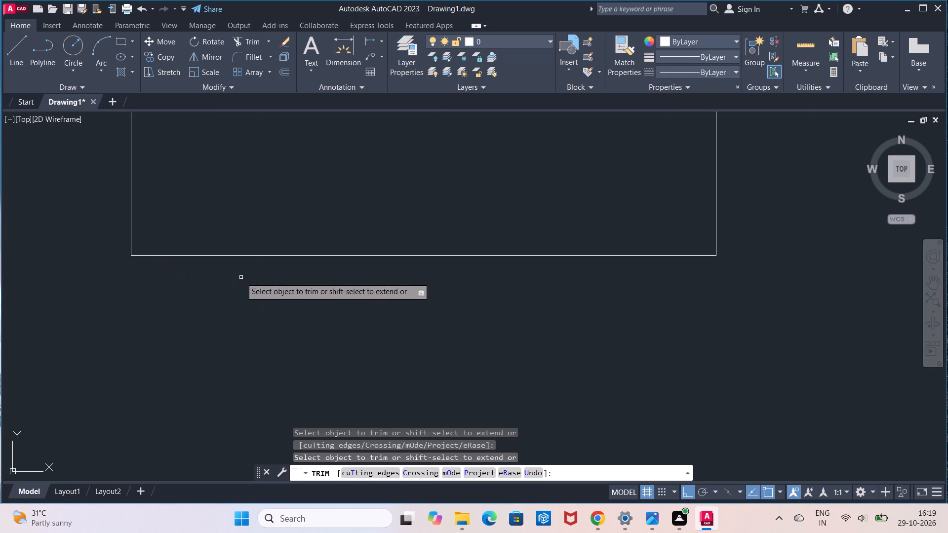
{"action": "middle_click_drag", "start_coordinate": [241, 277], "coordinate": [312, 380]}
{"action": "key", "text": "Escape"}
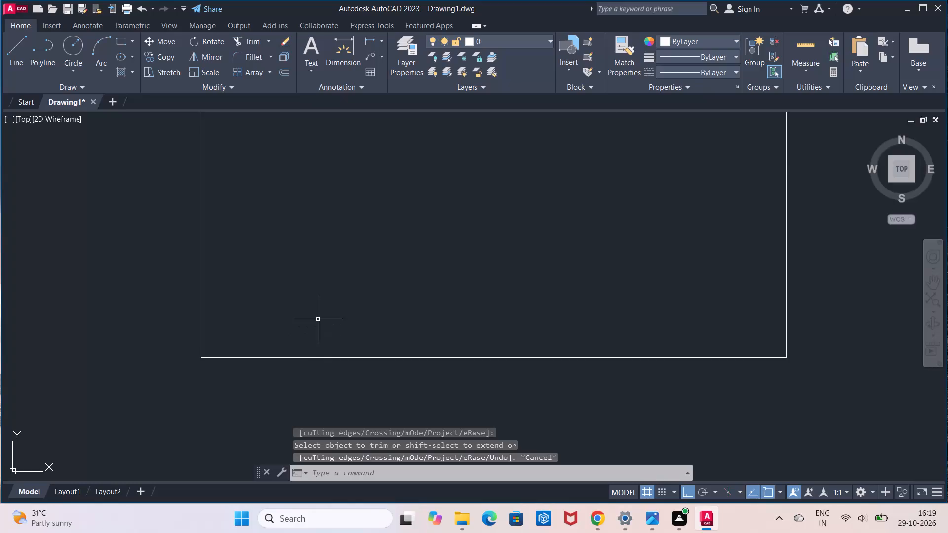
Measure the second rib's projection below the lower body line with a linear dimension, without placing it.
{"action": "scroll", "coordinate": [318, 319], "scroll_direction": "down", "scroll_amount": 3}
{"action": "scroll", "coordinate": [358, 288], "scroll_direction": "down", "scroll_amount": 2}
{"action": "middle_click_drag", "start_coordinate": [358, 287], "coordinate": [372, 356]}
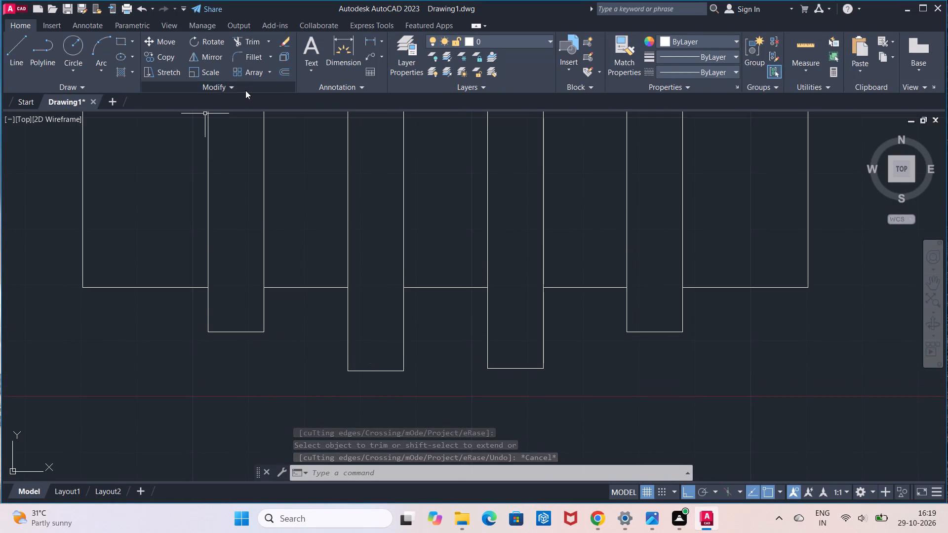
{"action": "left_click", "coordinate": [371, 40]}
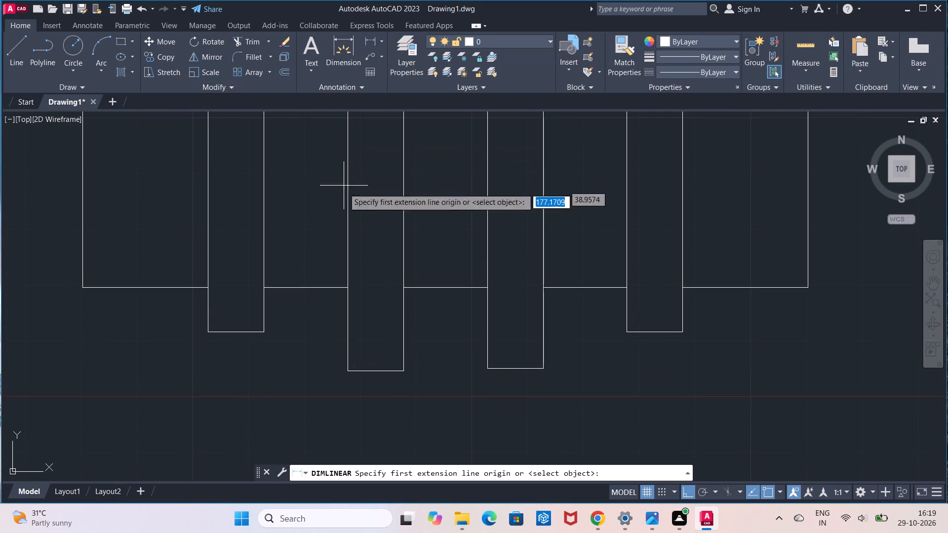
{"action": "left_click", "coordinate": [347, 286]}
{"action": "left_click", "coordinate": [344, 374]}
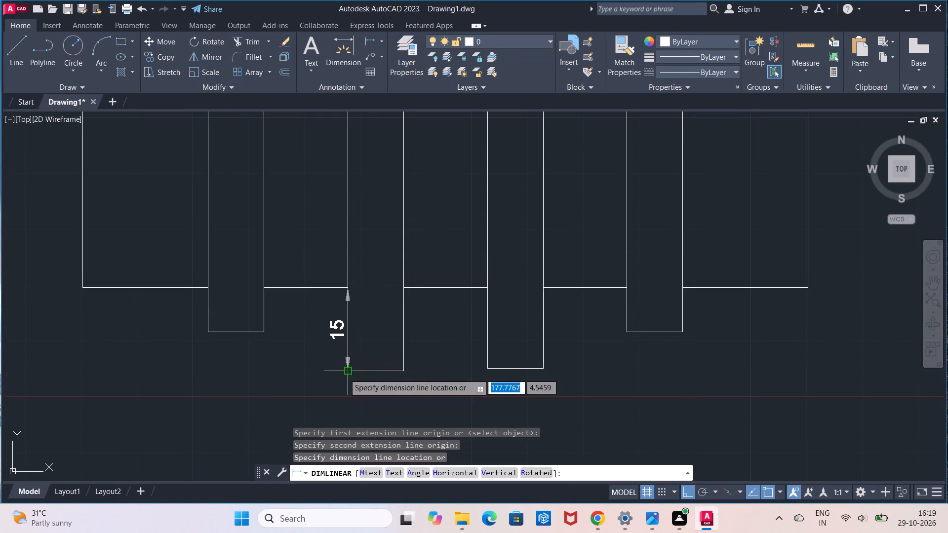
{"action": "key", "text": "Escape"}
Measure the third rib's projection below the lower body line with a linear dimension, without placing it.
{"action": "scroll", "coordinate": [508, 340], "scroll_direction": "up", "scroll_amount": 1}
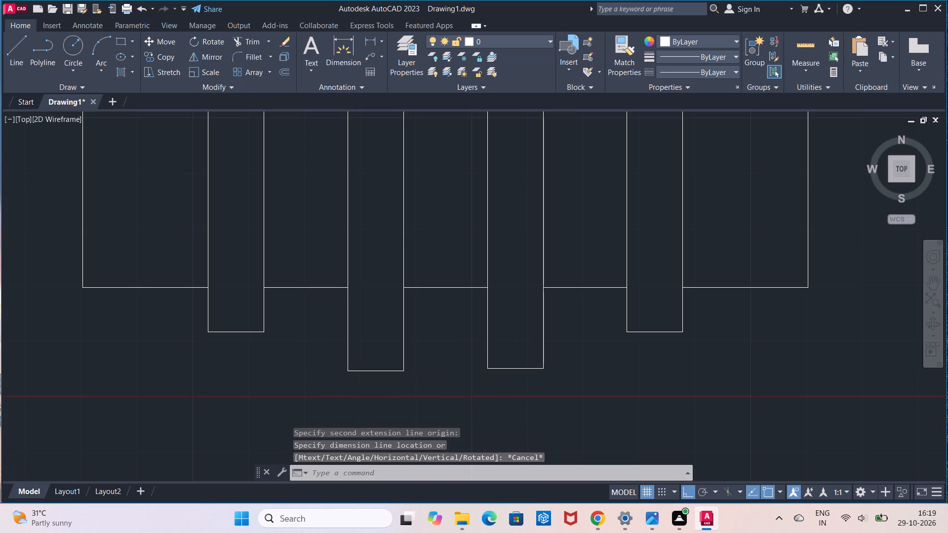
{"action": "left_click", "coordinate": [370, 42]}
{"action": "left_click", "coordinate": [470, 258]}
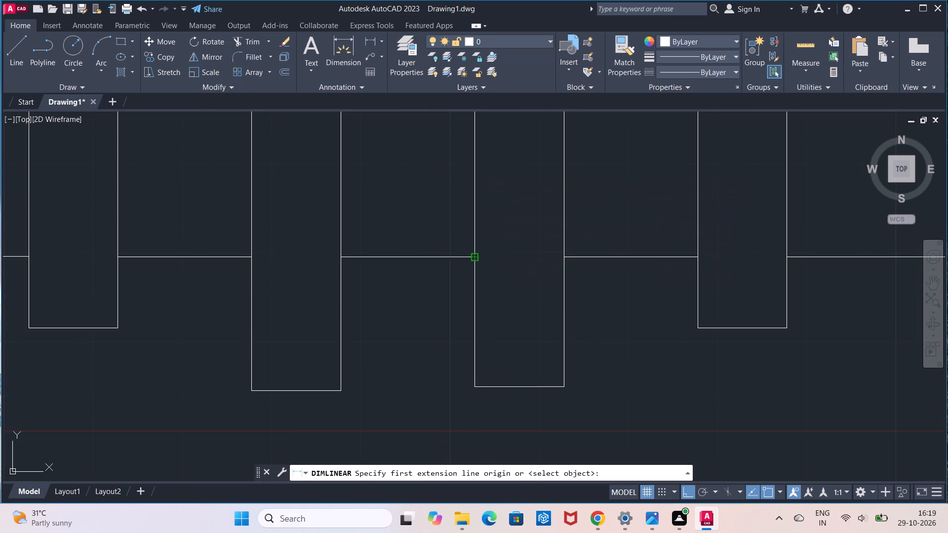
{"action": "left_click", "coordinate": [471, 385]}
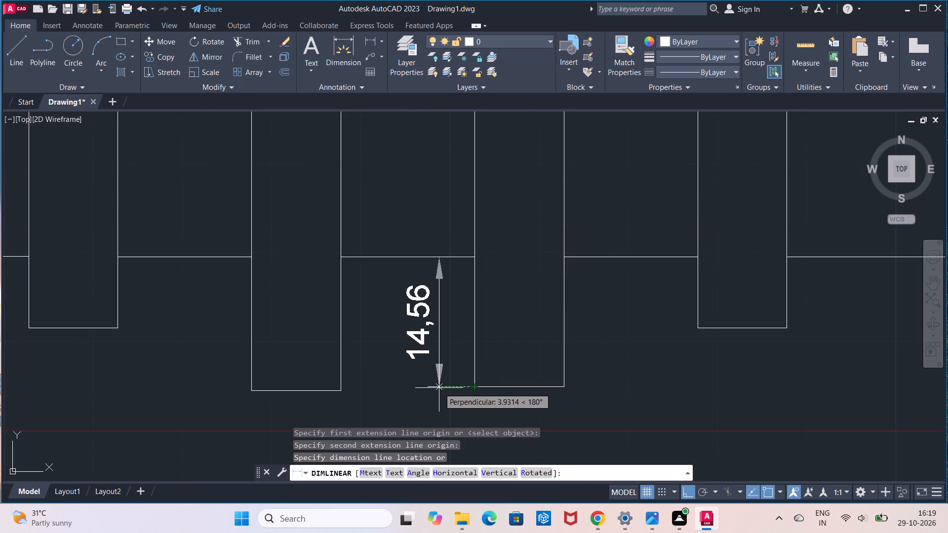
{"action": "key", "text": "Escape"}
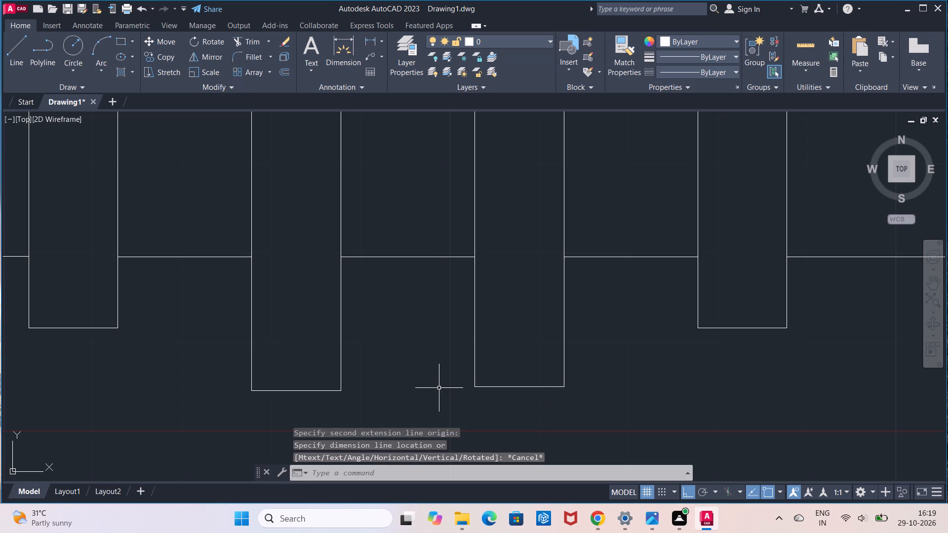
Offset the third rib's bottom edge downward by 0.44.
{"action": "middle_click_drag", "start_coordinate": [545, 385], "coordinate": [488, 372]}
{"action": "scroll", "coordinate": [545, 385], "scroll_direction": "up", "scroll_amount": 1}
{"action": "scroll", "coordinate": [488, 372], "scroll_direction": "up", "scroll_amount": 1}
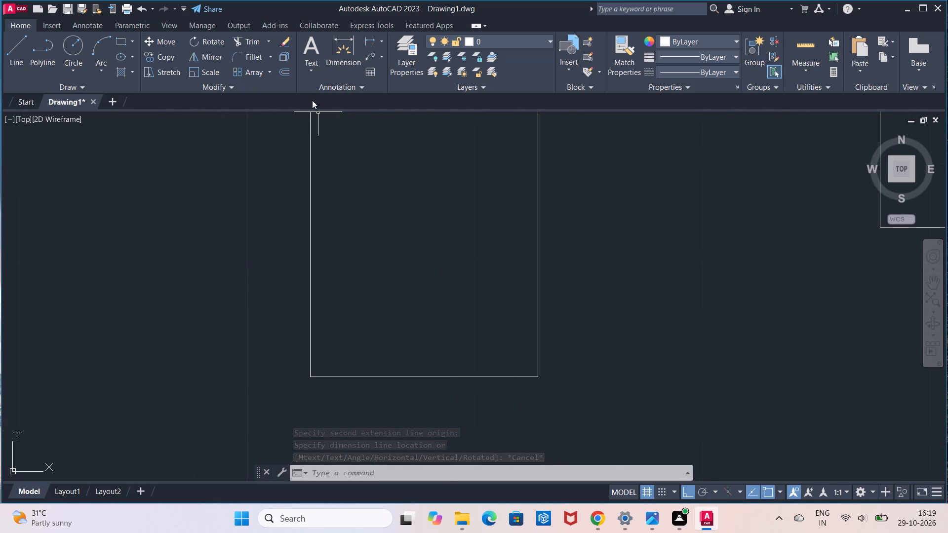
{"action": "left_click", "coordinate": [285, 73]}
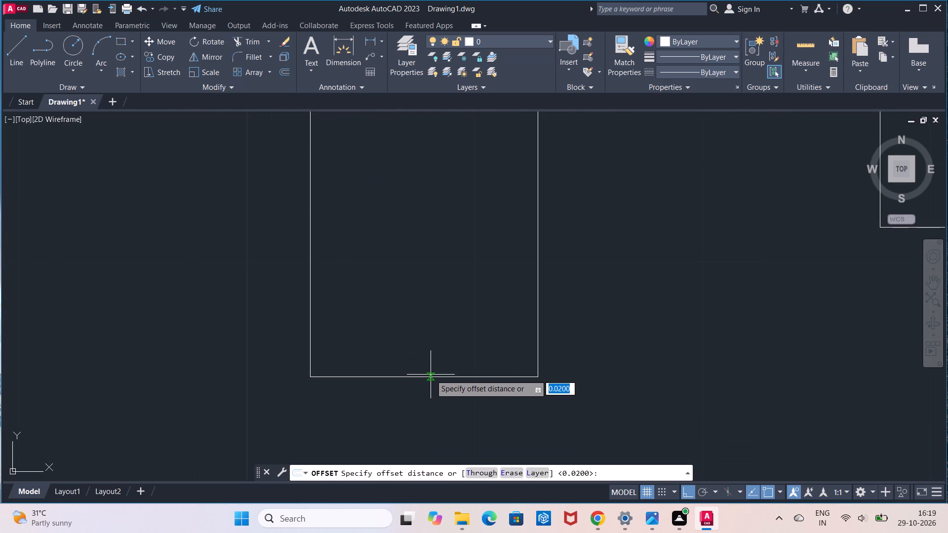
{"action": "left_click", "coordinate": [421, 380]}
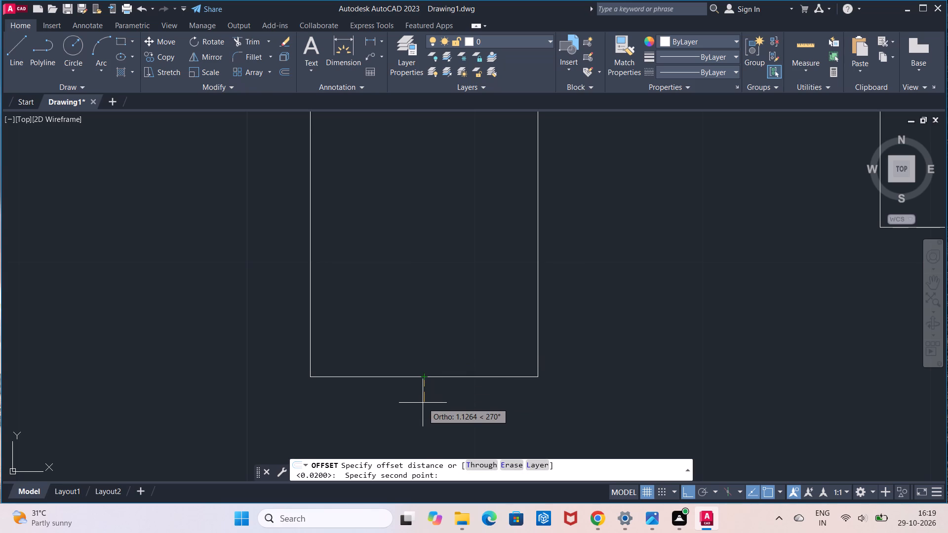
{"action": "type", "text": "0.44"}
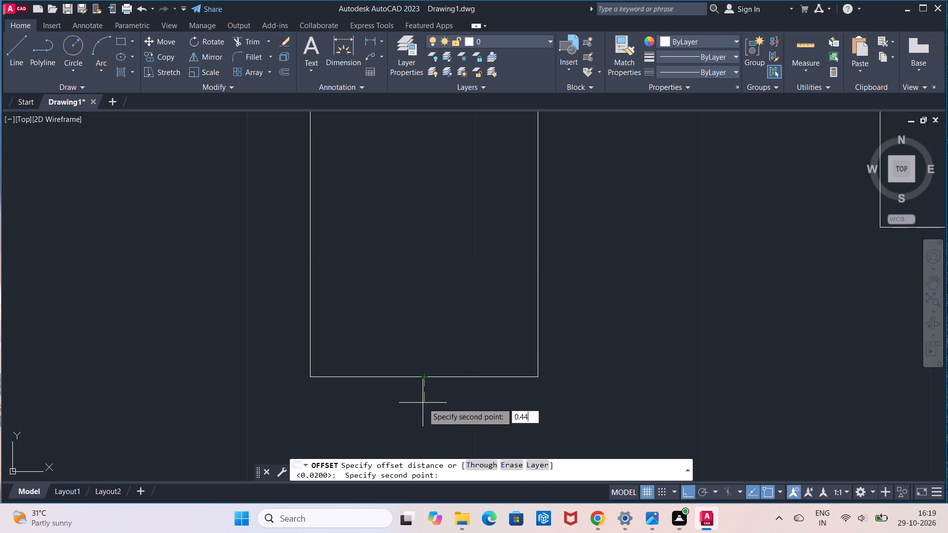
{"action": "key", "text": "Return"}
{"action": "left_click", "coordinate": [428, 375]}
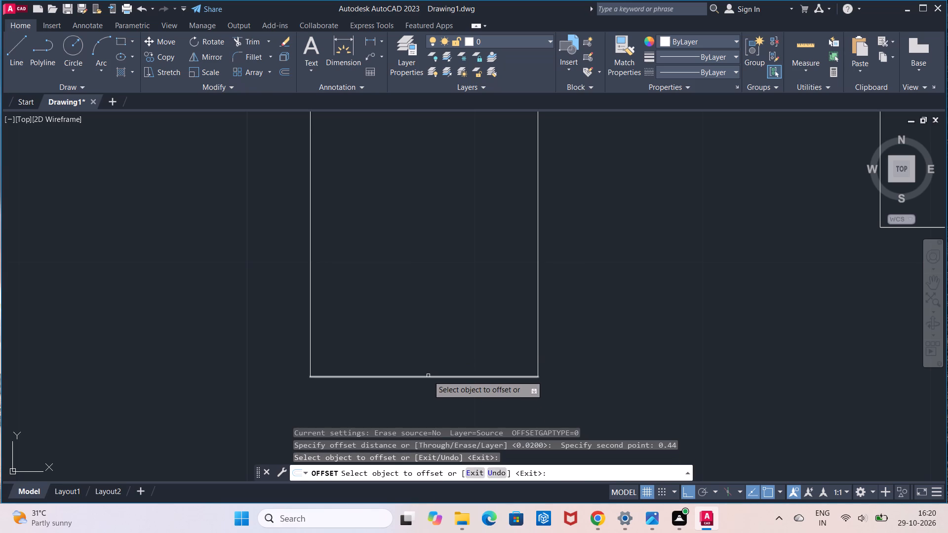
{"action": "left_click", "coordinate": [428, 376]}
{"action": "left_click", "coordinate": [425, 388]}
{"action": "key", "text": "Escape"}
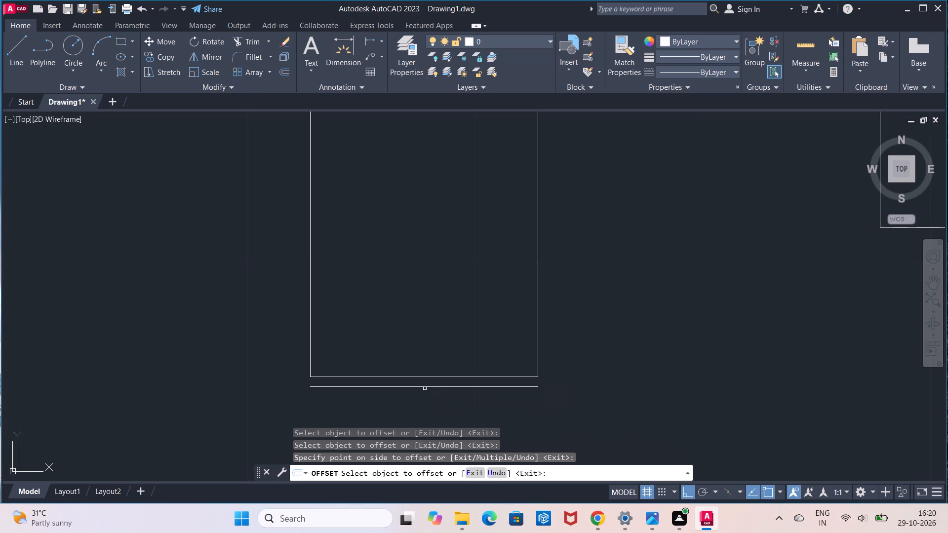
Extend both vertical sides of the third rib down to the line offset by 0.44.
{"action": "scroll", "coordinate": [425, 388], "scroll_direction": "up", "scroll_amount": 1}
{"action": "scroll", "coordinate": [425, 388], "scroll_direction": "down", "scroll_amount": 1}
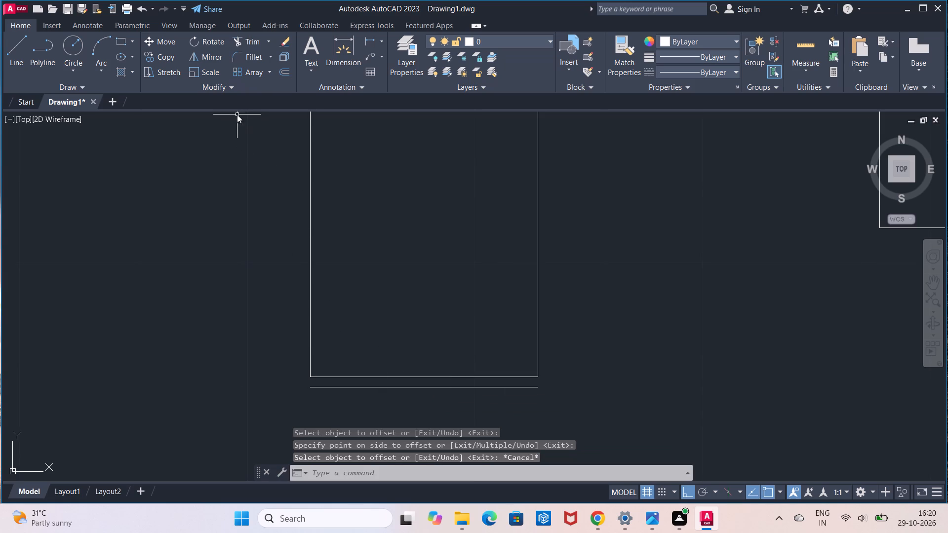
{"action": "left_click", "coordinate": [270, 47]}
{"action": "left_click", "coordinate": [263, 80]}
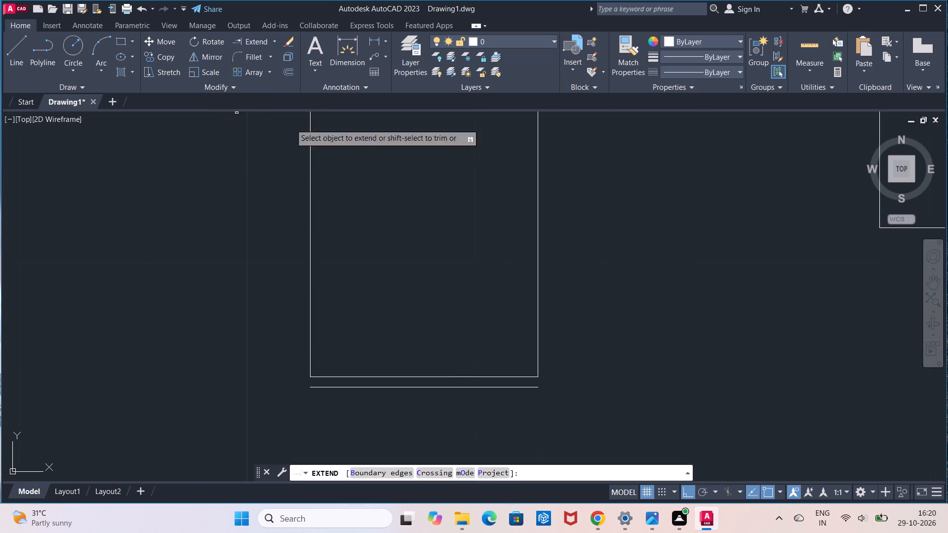
{"action": "left_click", "coordinate": [311, 266]}
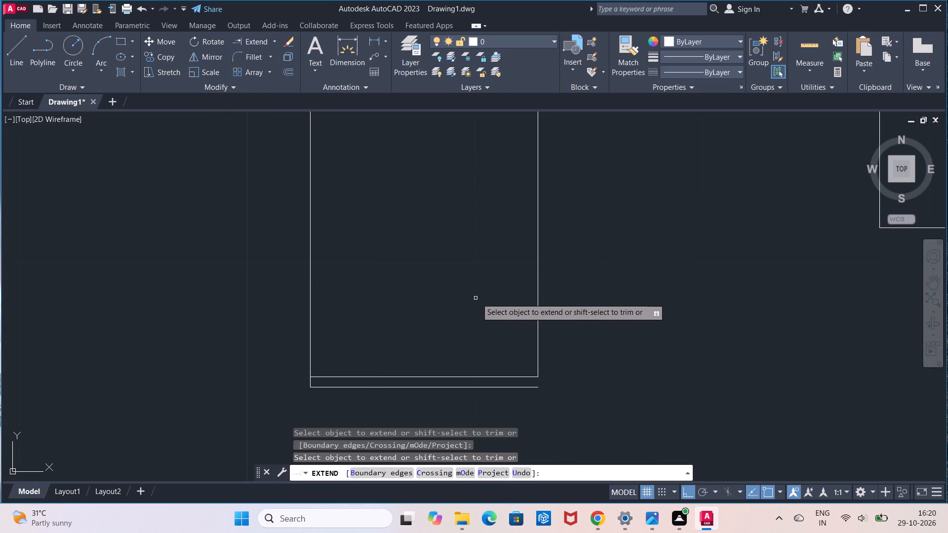
{"action": "left_click", "coordinate": [538, 300]}
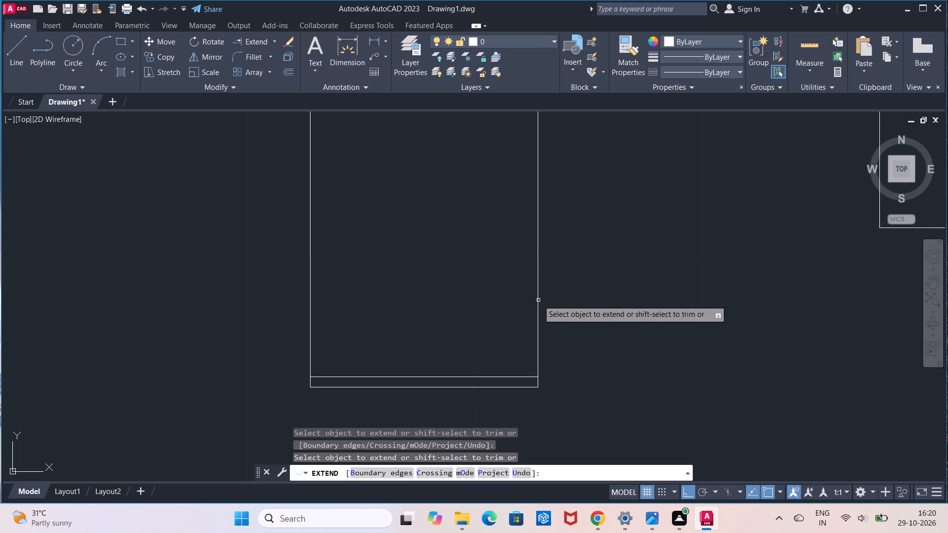
{"action": "key", "text": "Escape"}
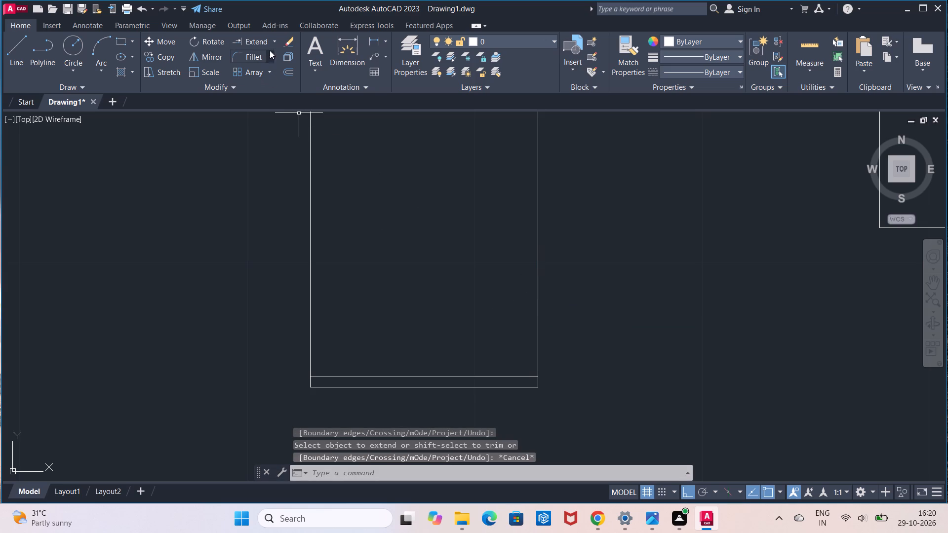
Trim away the third rib's old bottom edge, leaving the offset line as its end.
{"action": "left_click", "coordinate": [272, 48]}
{"action": "left_click", "coordinate": [272, 59]}
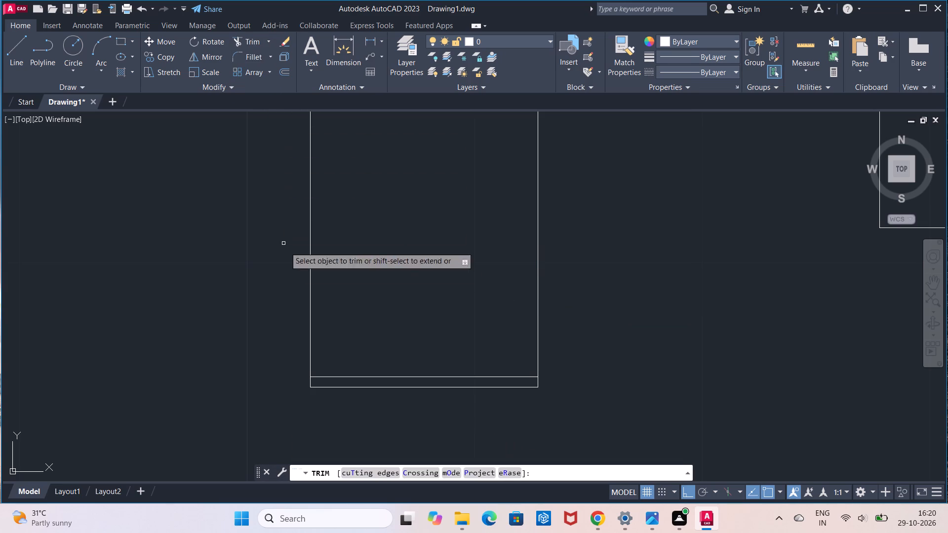
{"action": "left_click", "coordinate": [372, 379]}
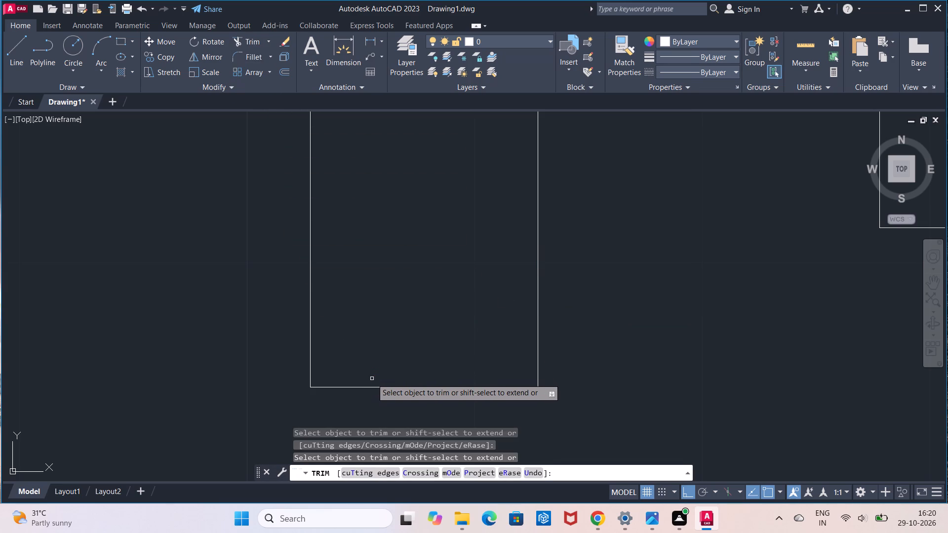
{"action": "scroll", "coordinate": [372, 379], "scroll_direction": "down", "scroll_amount": 2}
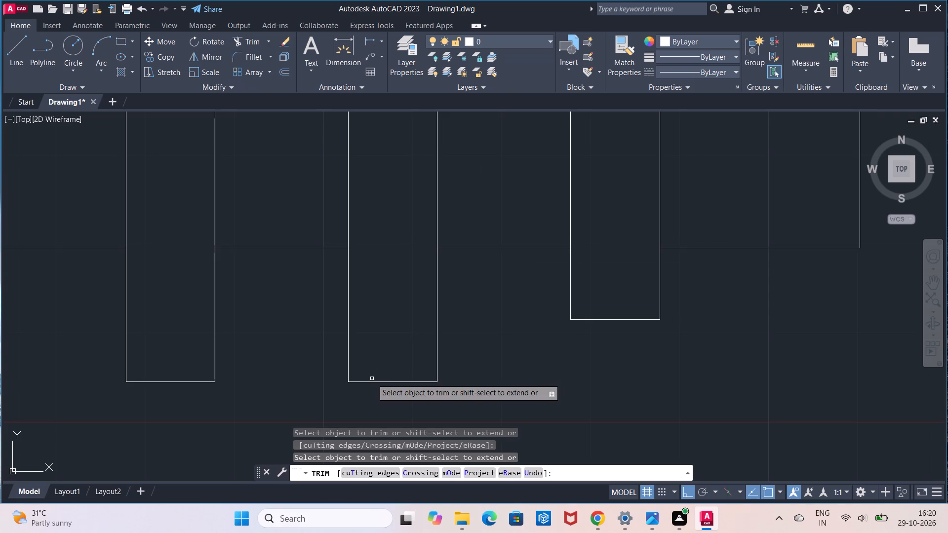
{"action": "key", "text": "Escape"}
Measure the third rib's projection above the upper body line with a linear dimension, without placing it.
{"action": "scroll", "coordinate": [374, 286], "scroll_direction": "down", "scroll_amount": 3}
{"action": "middle_click_drag", "start_coordinate": [374, 286], "coordinate": [372, 350]}
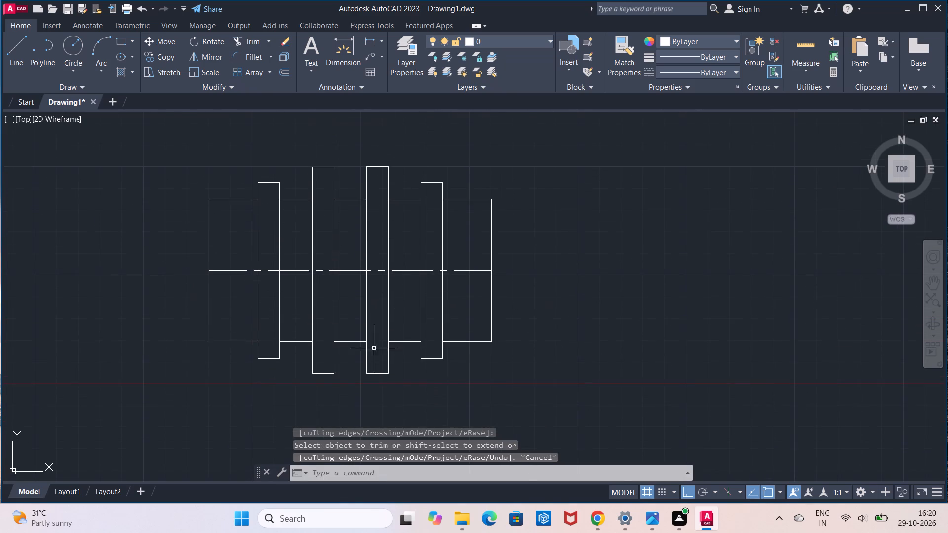
{"action": "left_click", "coordinate": [372, 40]}
{"action": "scroll", "coordinate": [365, 132], "scroll_direction": "up", "scroll_amount": 2}
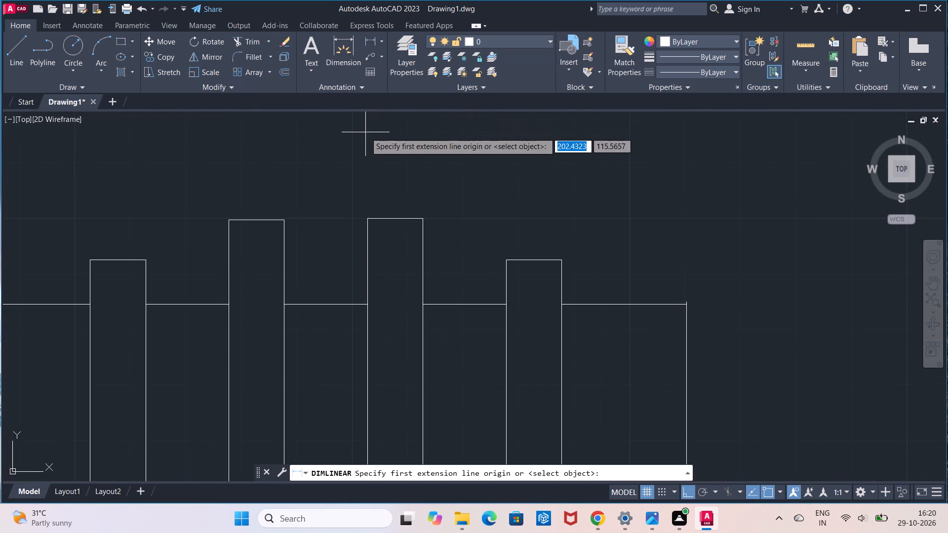
{"action": "left_click", "coordinate": [367, 220]}
{"action": "left_click", "coordinate": [363, 305]}
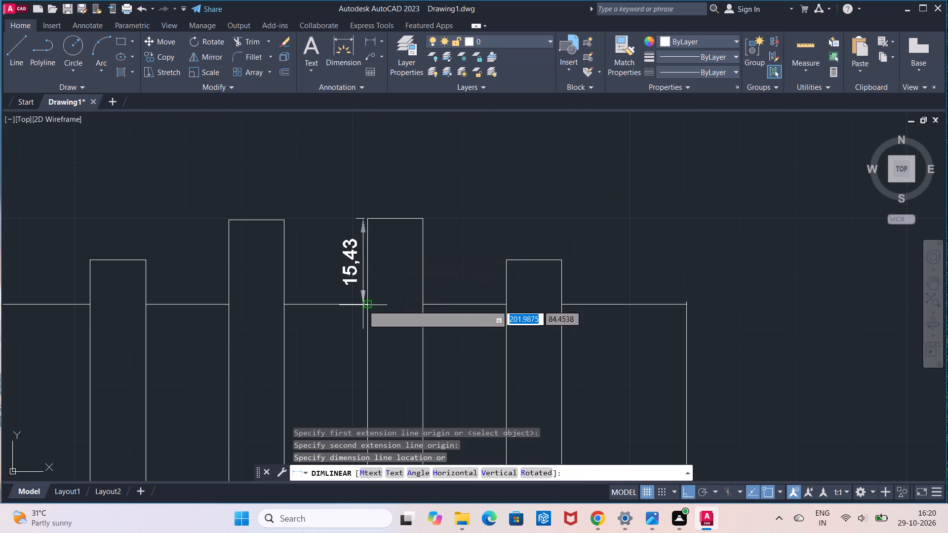
{"action": "key", "text": "Escape"}
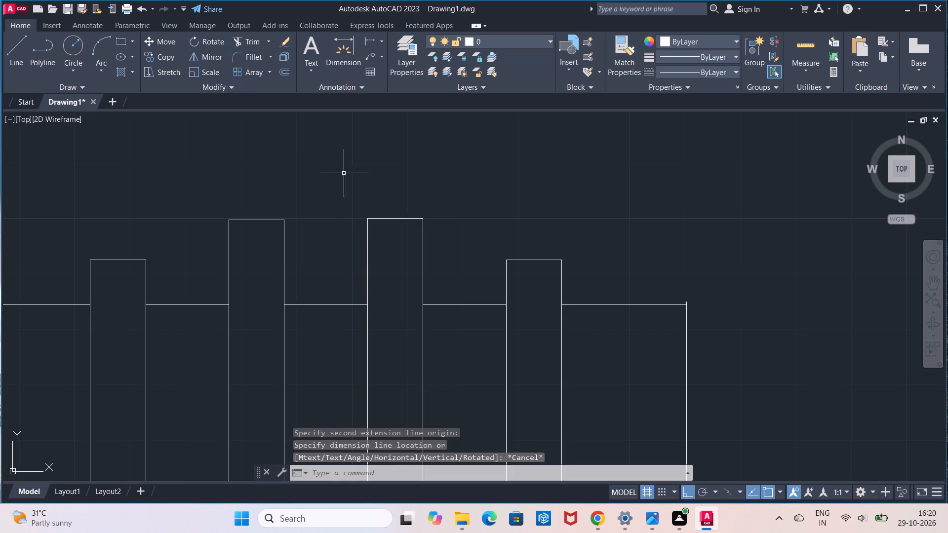
Measure the second rib's projection above the upper body line with a linear dimension, without placing it.
{"action": "left_click", "coordinate": [369, 45]}
{"action": "left_click", "coordinate": [284, 225]}
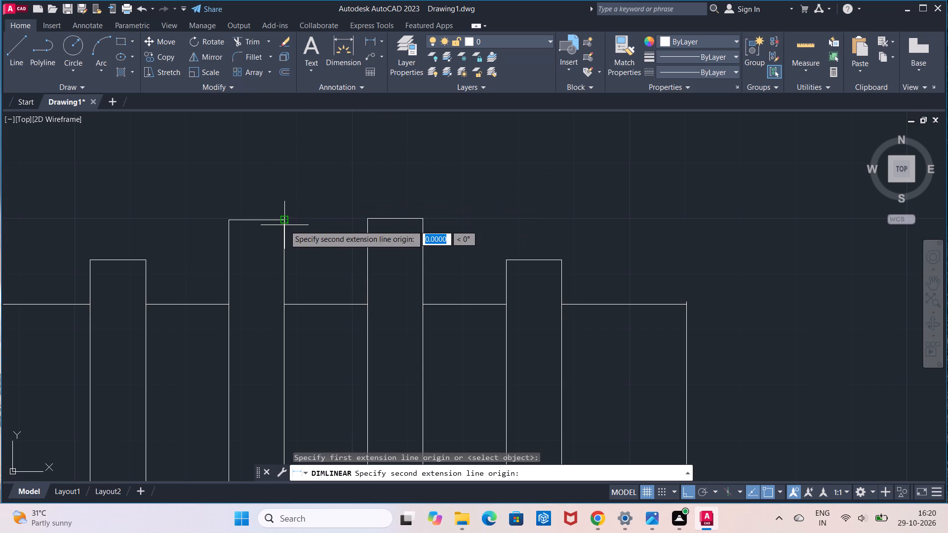
{"action": "left_click", "coordinate": [280, 301]}
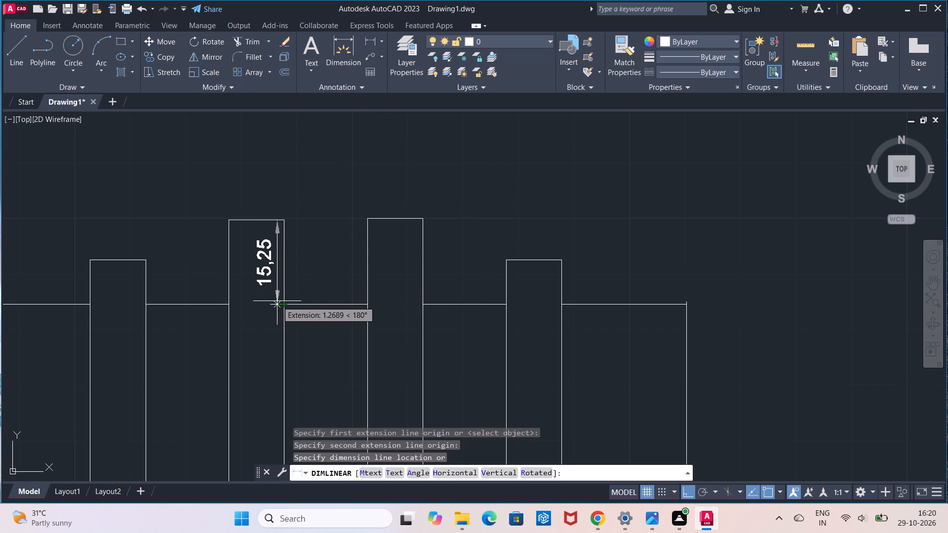
{"action": "key", "text": "Escape"}
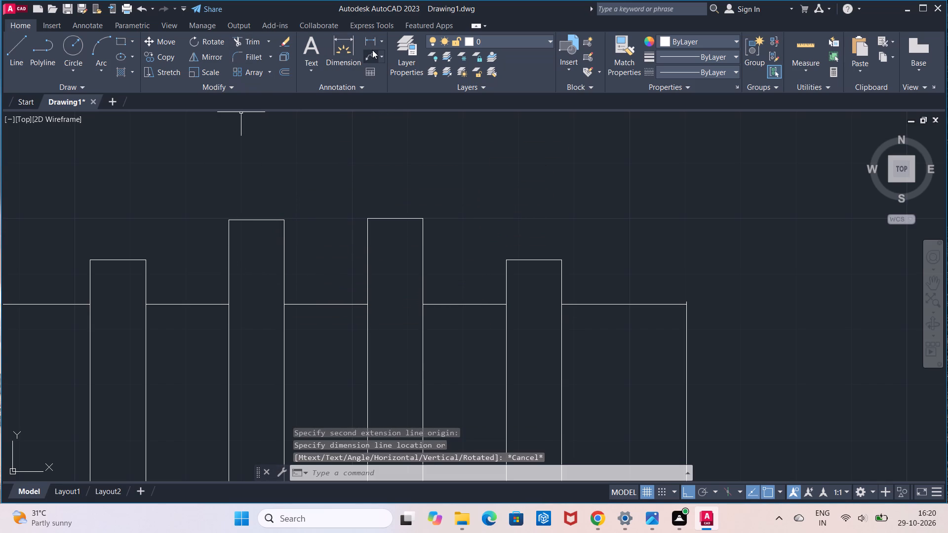
{"action": "left_click_drag", "start_coordinate": [372, 42], "coordinate": [365, 49]}
Measure the second rib's projection above the upper body line along both of its vertical sides, without placing the dimensions.
{"action": "left_click", "coordinate": [370, 42]}
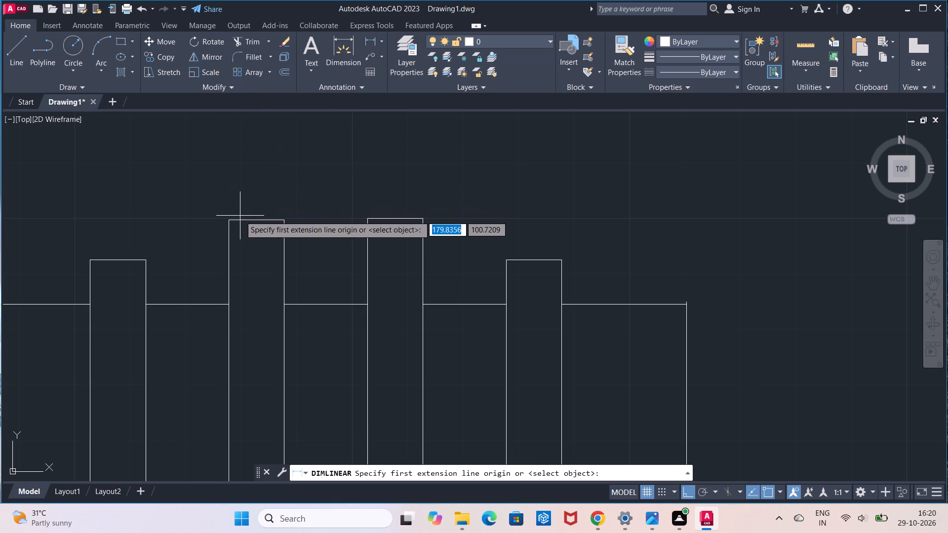
{"action": "left_click", "coordinate": [230, 222]}
{"action": "left_click", "coordinate": [228, 300]}
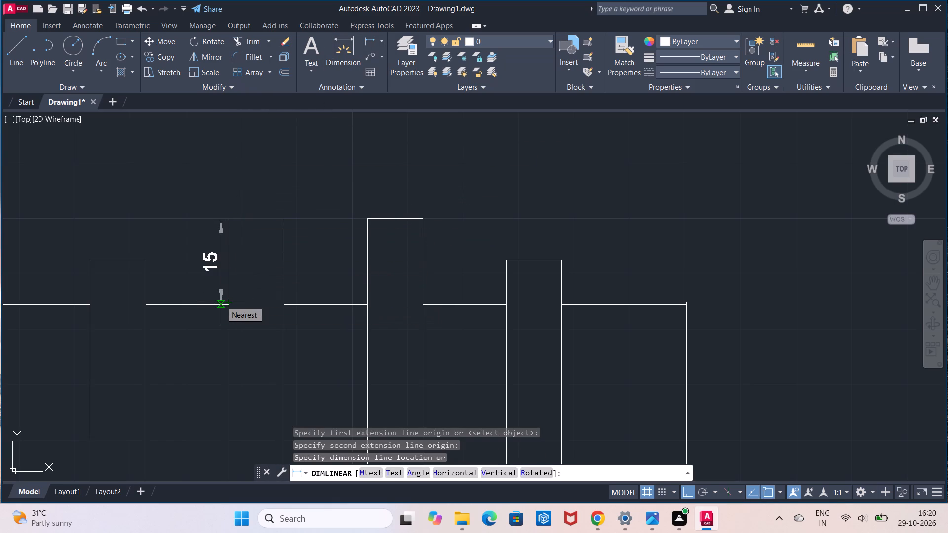
{"action": "key", "text": "Escape"}
{"action": "left_click", "coordinate": [371, 37]}
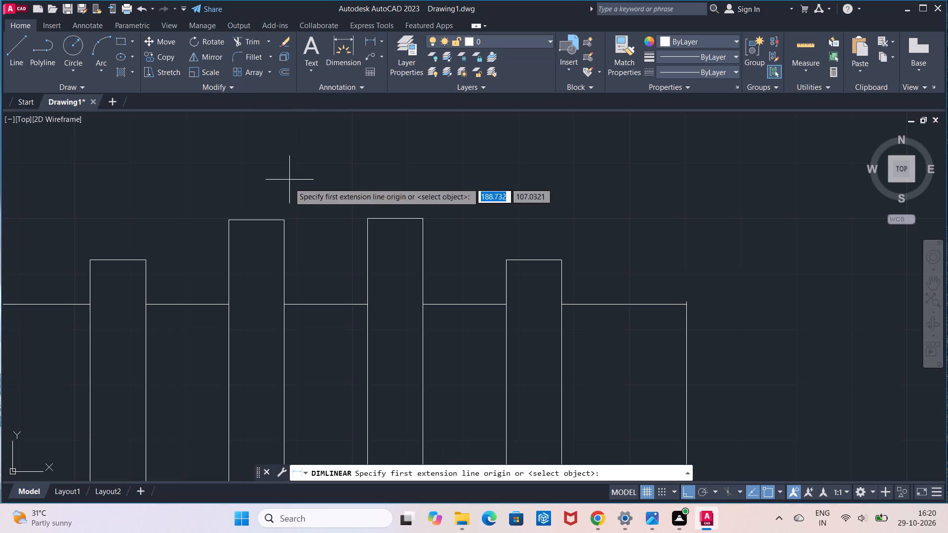
{"action": "left_click", "coordinate": [284, 223]}
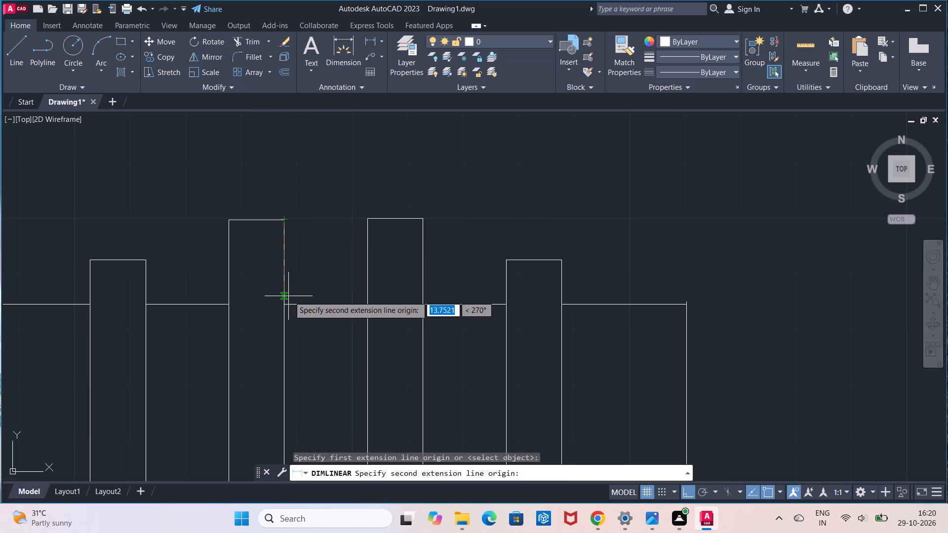
{"action": "left_click", "coordinate": [288, 302]}
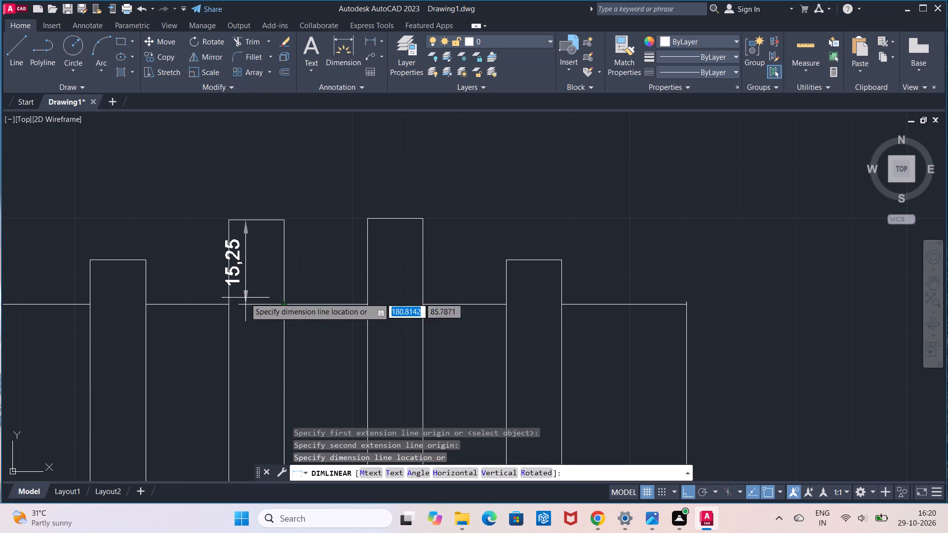
{"action": "key", "text": "Escape"}
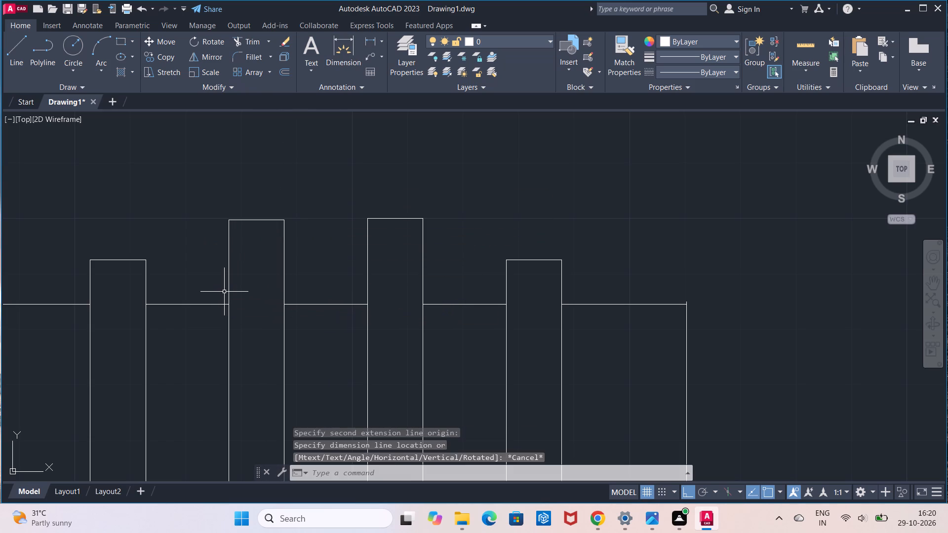
Recheck the second rib's upper projection along its left side with linear dimensions, snapping to the body line, without placing them.
{"action": "scroll", "coordinate": [224, 292], "scroll_direction": "up", "scroll_amount": 1}
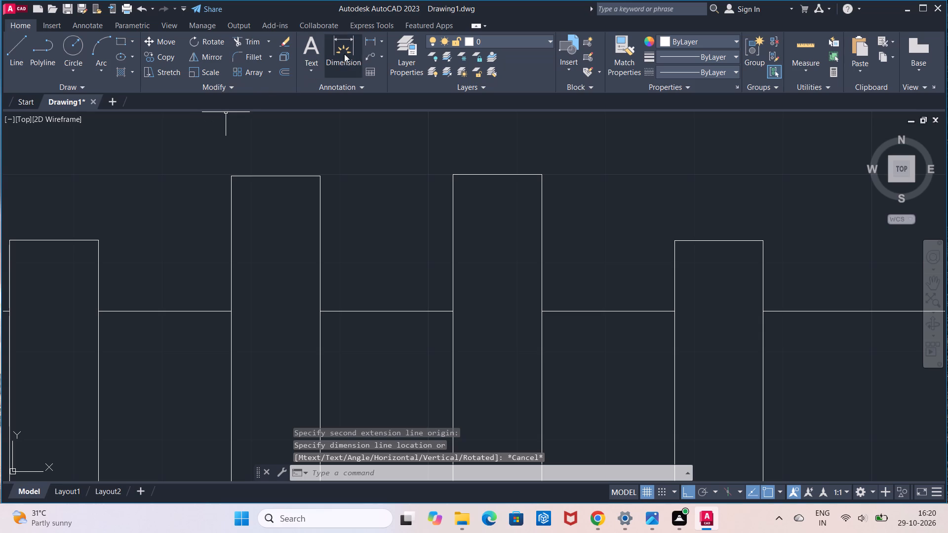
{"action": "left_click", "coordinate": [368, 41]}
{"action": "left_click", "coordinate": [230, 173]}
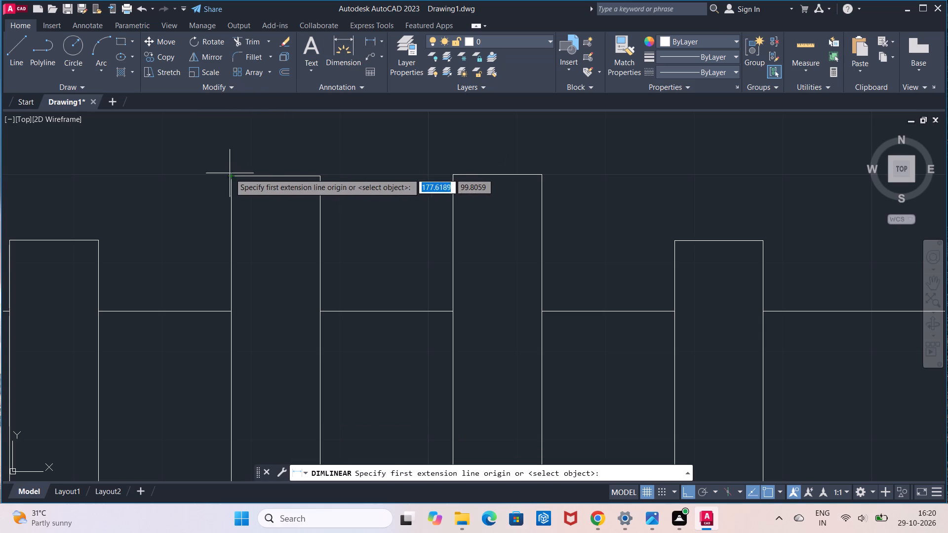
{"action": "left_click", "coordinate": [230, 310]}
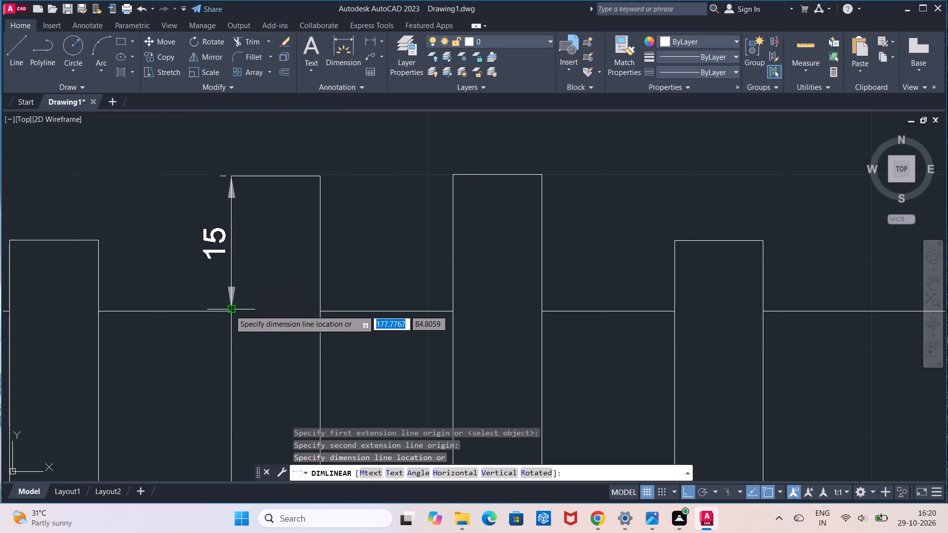
{"action": "scroll", "coordinate": [230, 308], "scroll_direction": "up", "scroll_amount": 1}
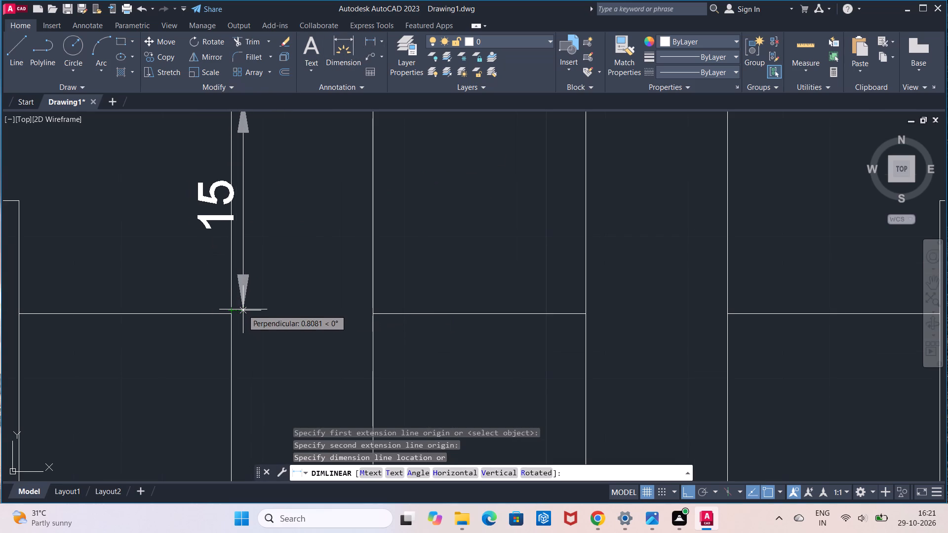
{"action": "key", "text": "Escape"}
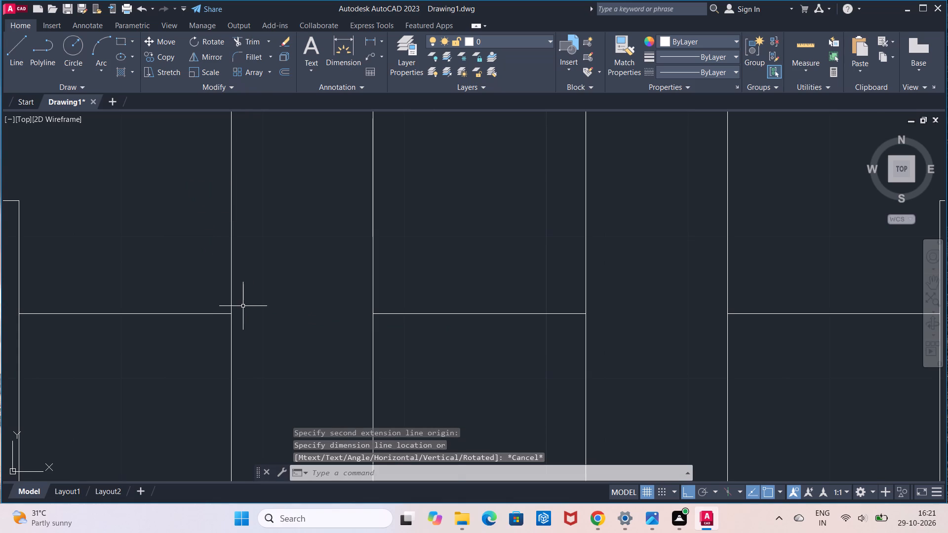
{"action": "scroll", "coordinate": [244, 304], "scroll_direction": "down", "scroll_amount": 1}
{"action": "left_click", "coordinate": [373, 39]}
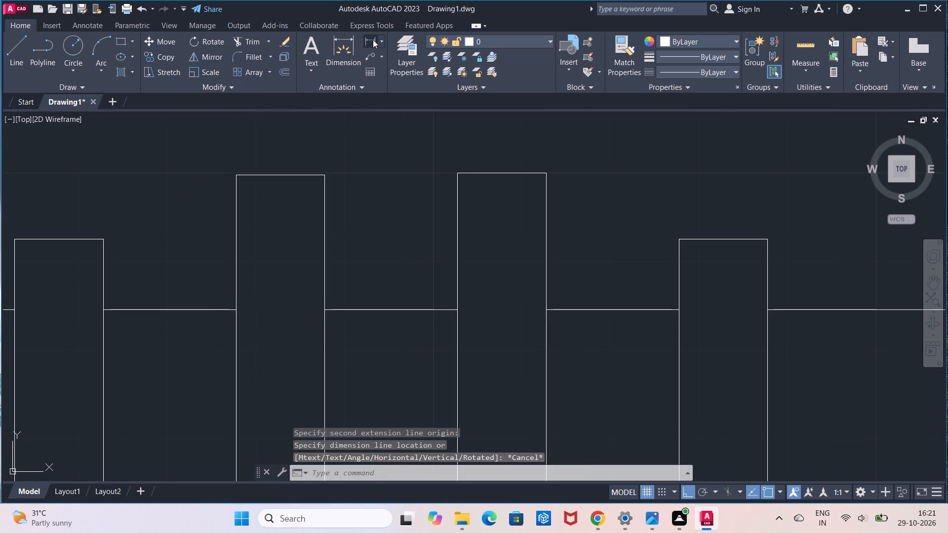
{"action": "left_click", "coordinate": [234, 180]}
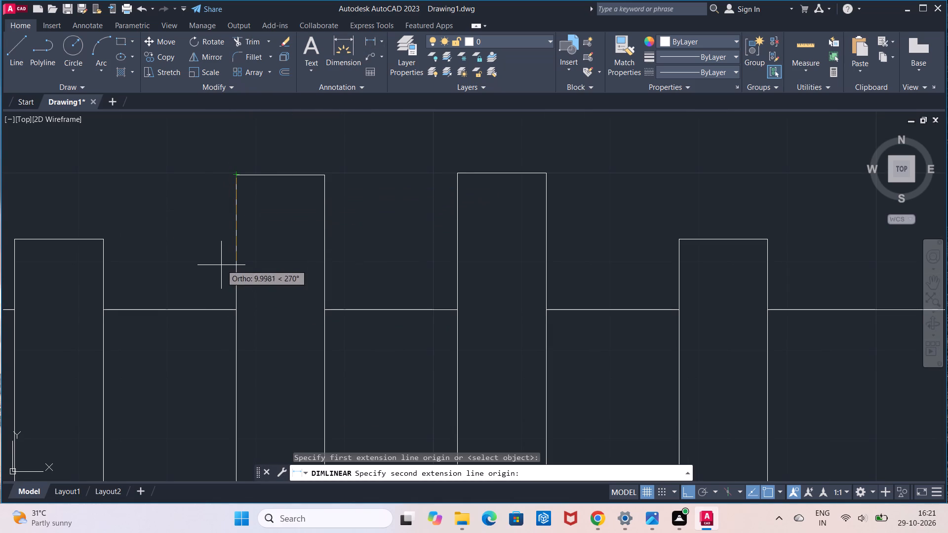
{"action": "left_click", "coordinate": [236, 309]}
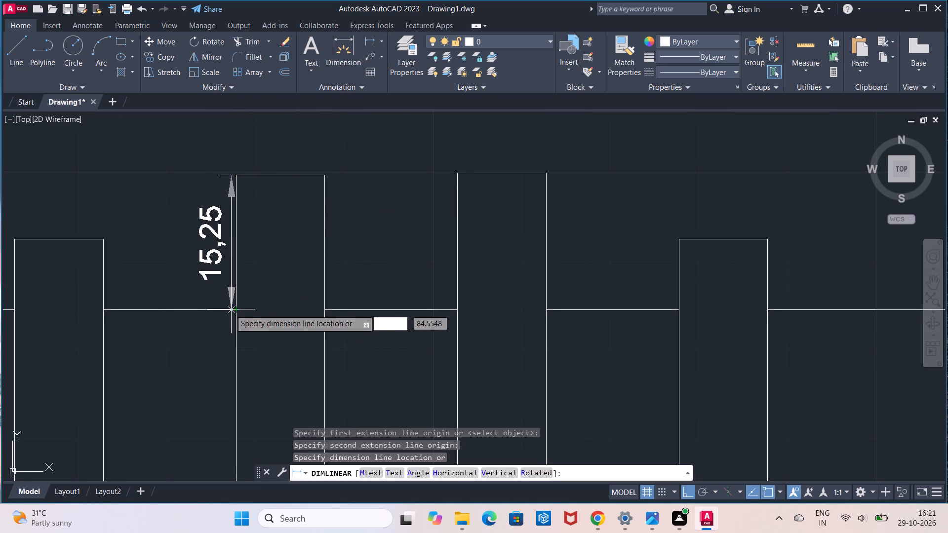
{"action": "key", "text": "Escape"}
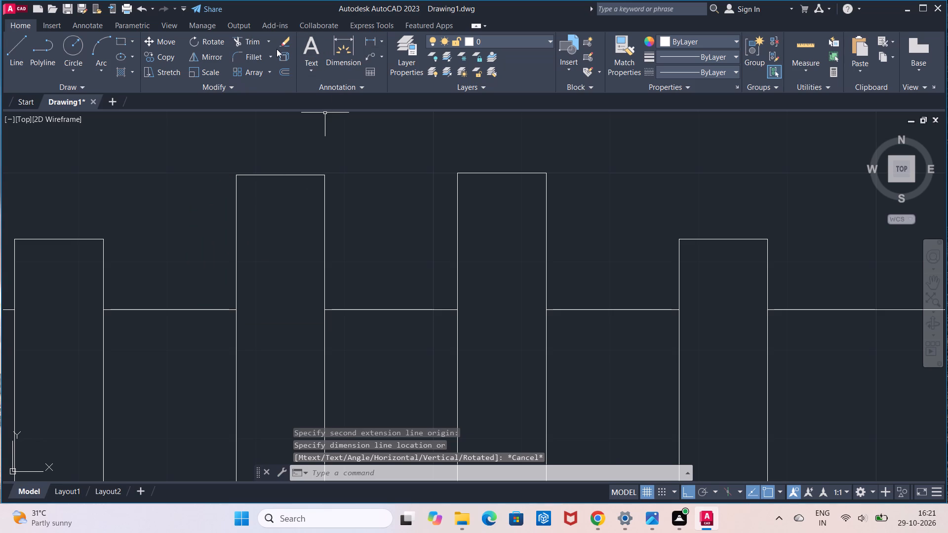
Offset the second rib's top edge by 0.25 towards the inside of the rib.
{"action": "left_click", "coordinate": [283, 70]}
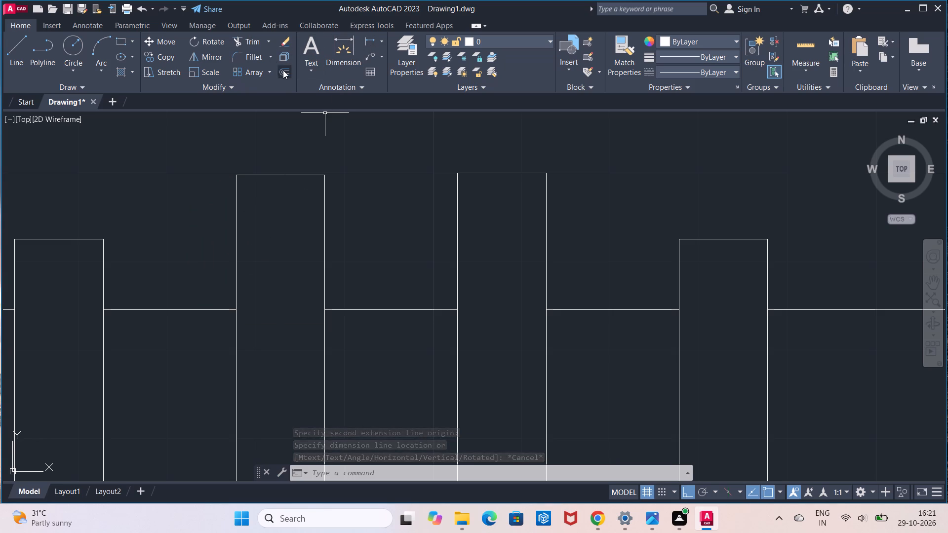
{"action": "left_click", "coordinate": [280, 174]}
{"action": "type", "text": "0.25"}
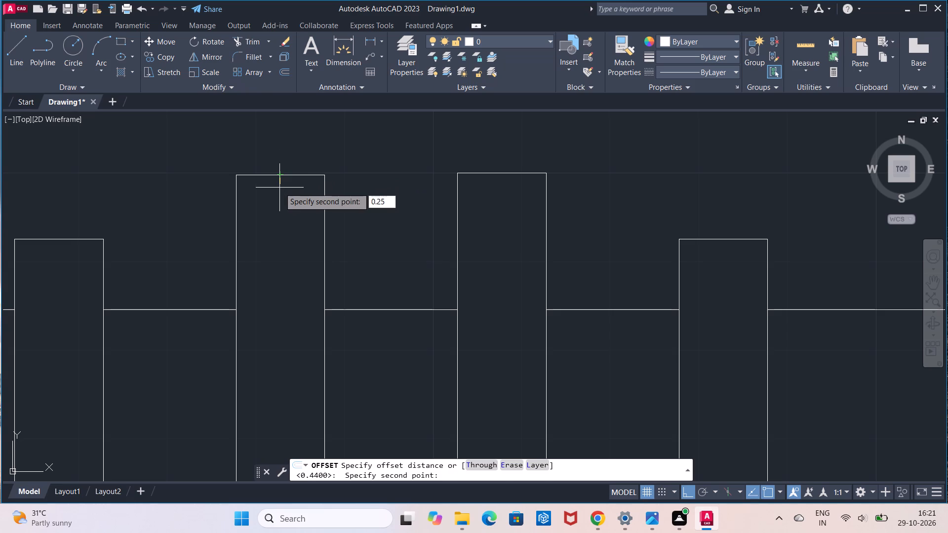
{"action": "key", "text": "Return"}
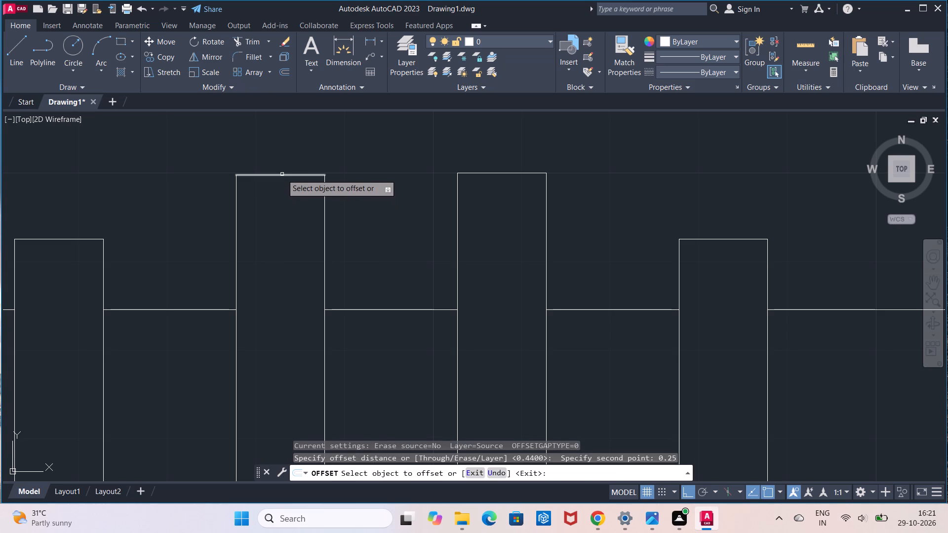
{"action": "left_click", "coordinate": [282, 174]}
{"action": "left_click", "coordinate": [283, 184]}
{"action": "key", "text": "Escape"}
Trim away the second rib's old top edge and the side stubs above the offset line.
{"action": "scroll", "coordinate": [283, 184], "scroll_direction": "up", "scroll_amount": 1}
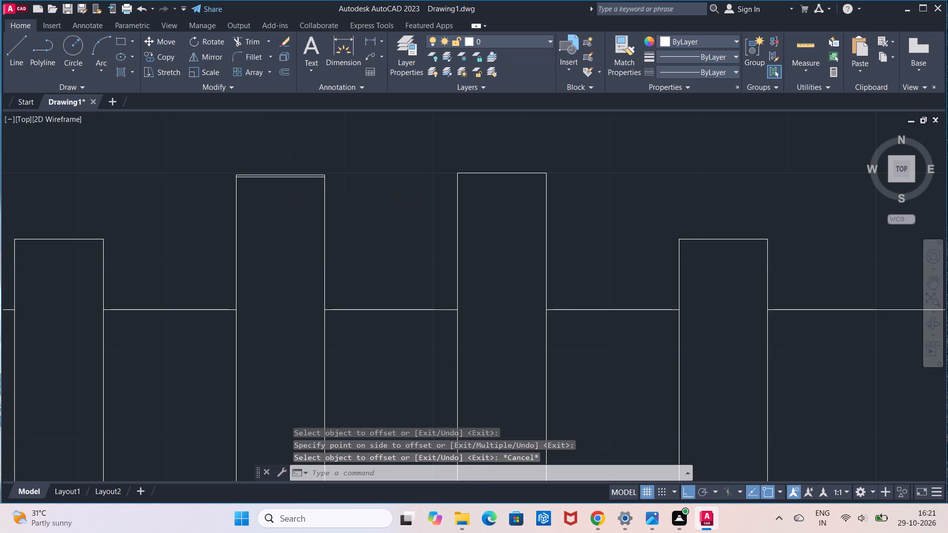
{"action": "left_click", "coordinate": [247, 45]}
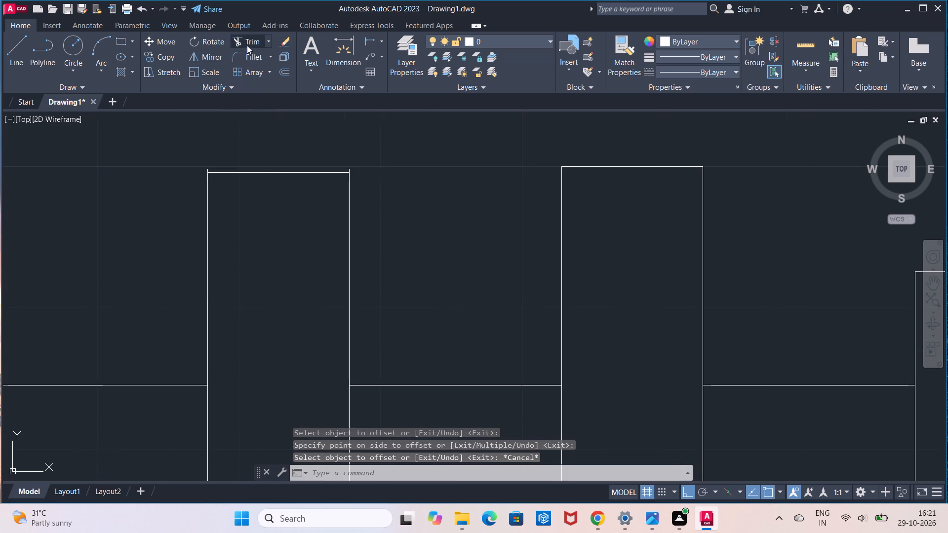
{"action": "left_click", "coordinate": [211, 170]}
{"action": "left_click", "coordinate": [206, 169]}
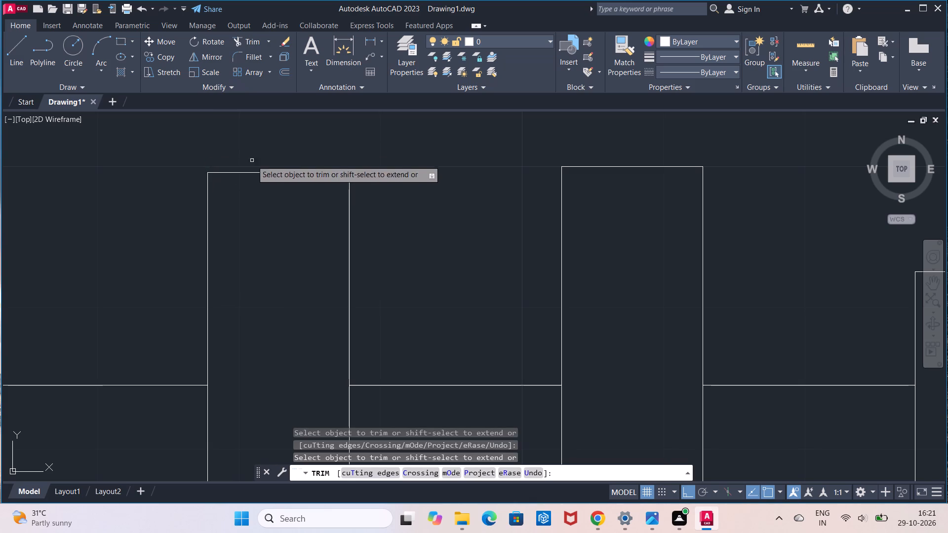
{"action": "left_click", "coordinate": [349, 168]}
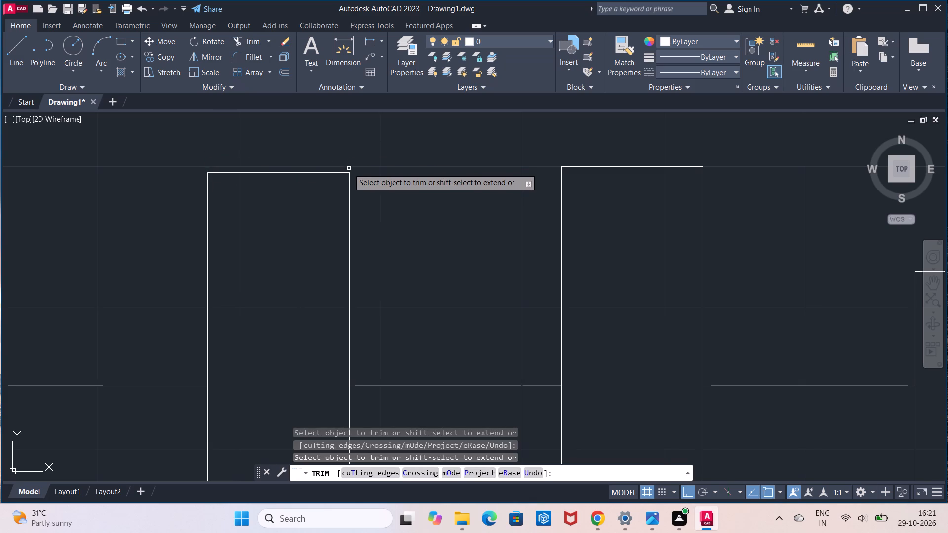
{"action": "scroll", "coordinate": [410, 174], "scroll_direction": "down", "scroll_amount": 1}
{"action": "key", "text": "Escape"}
Measure the second rib's full height from top edge to bottom edge with a linear dimension, without placing it.
{"action": "scroll", "coordinate": [410, 174], "scroll_direction": "down", "scroll_amount": 1}
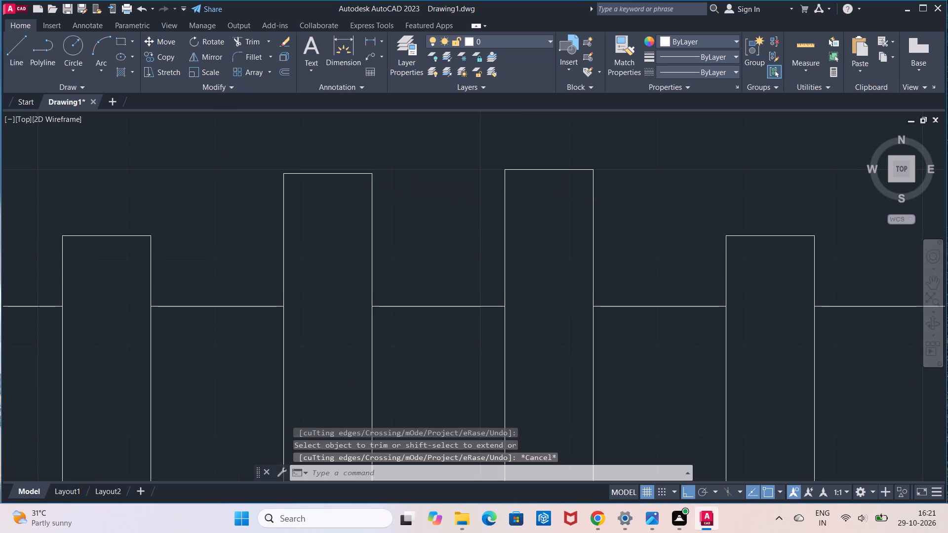
{"action": "scroll", "coordinate": [410, 174], "scroll_direction": "down", "scroll_amount": 2}
{"action": "middle_click_drag", "start_coordinate": [410, 174], "coordinate": [411, 165]}
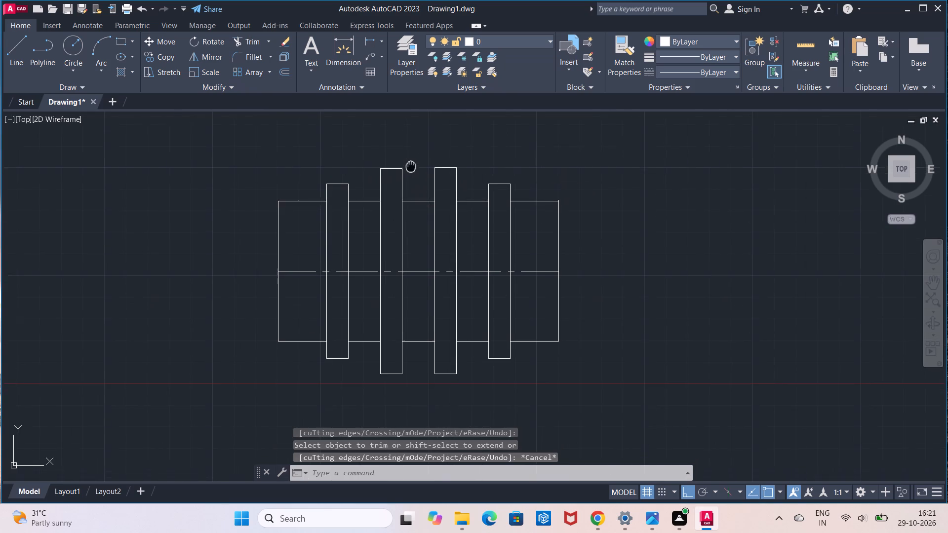
{"action": "middle_click_drag", "start_coordinate": [411, 165], "coordinate": [411, 145]}
{"action": "left_click", "coordinate": [369, 41]}
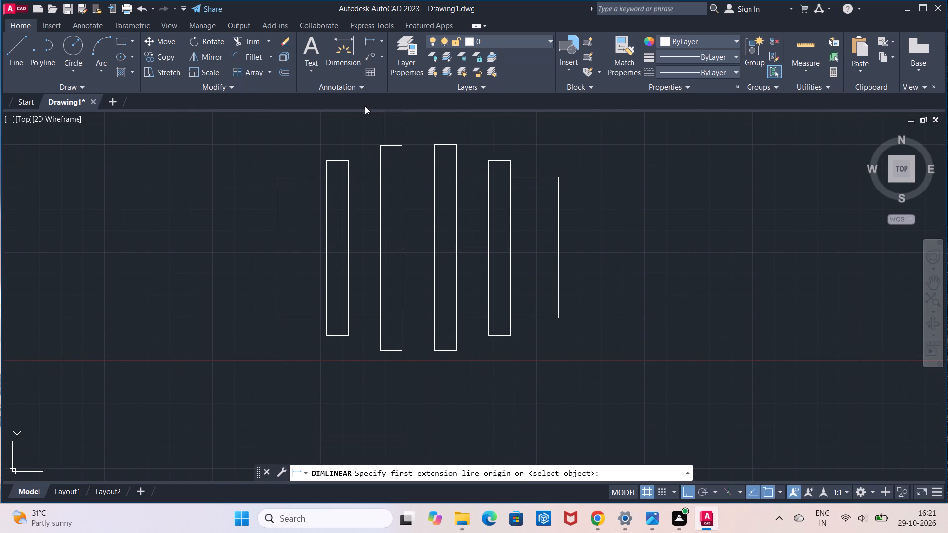
{"action": "left_click", "coordinate": [381, 145]}
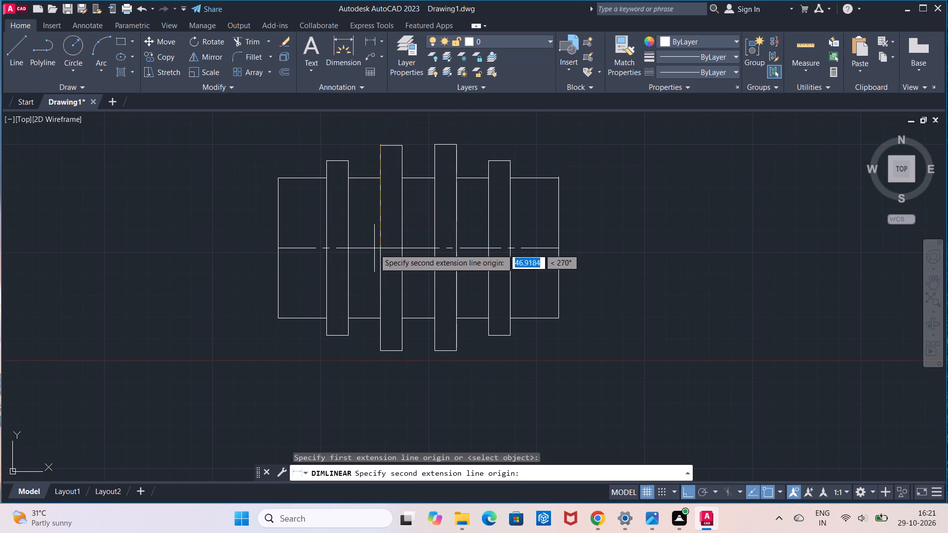
{"action": "left_click", "coordinate": [378, 349]}
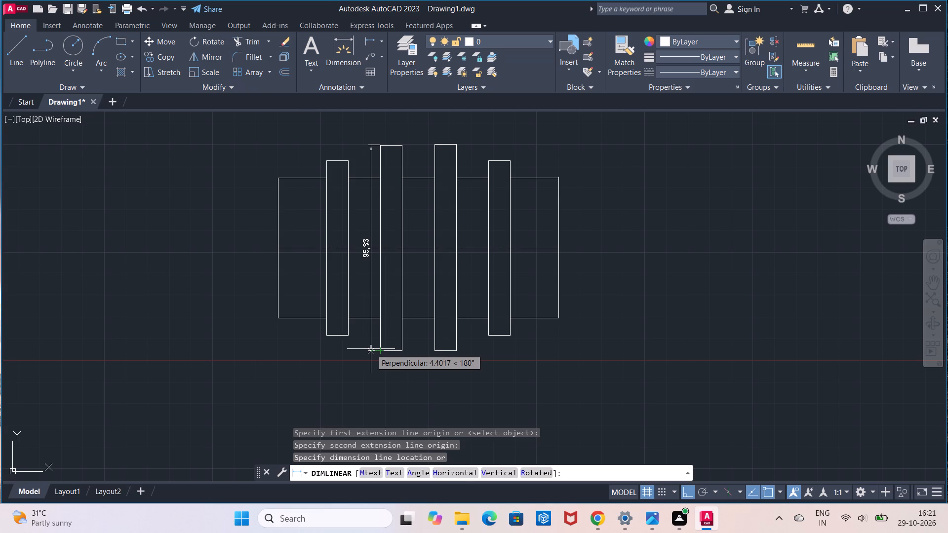
{"action": "key", "text": "Escape"}
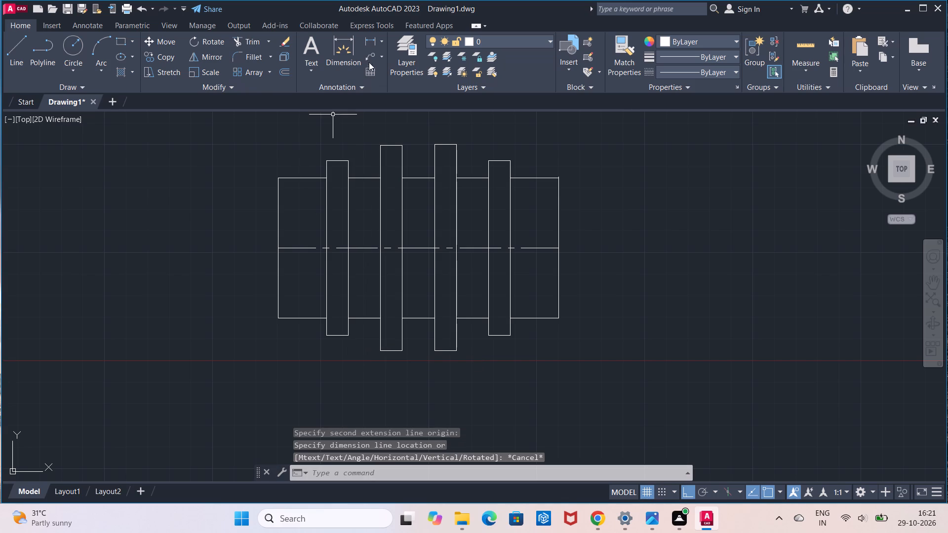
Measure the second rib's projection below the lower body line with a linear dimension, without placing it.
{"action": "left_click", "coordinate": [369, 39]}
{"action": "left_click", "coordinate": [377, 316]}
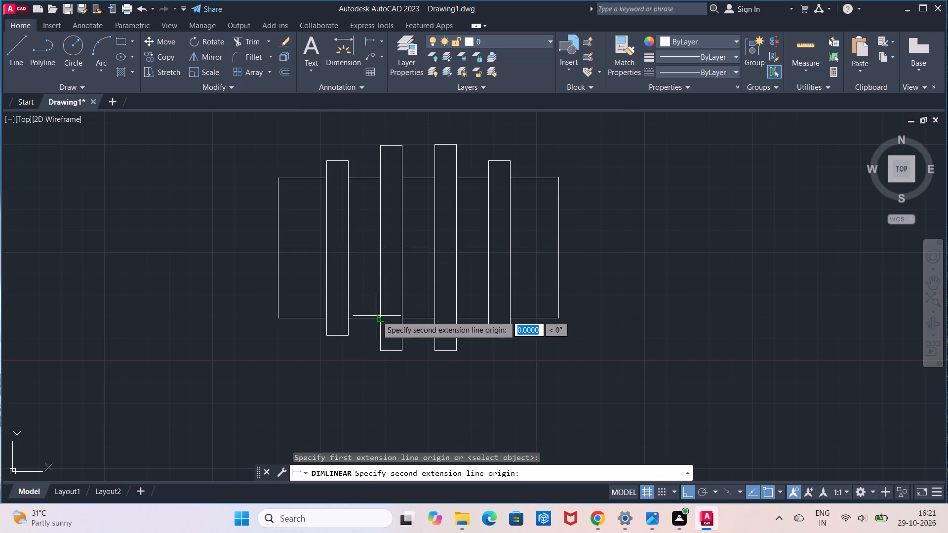
{"action": "left_click", "coordinate": [376, 354]}
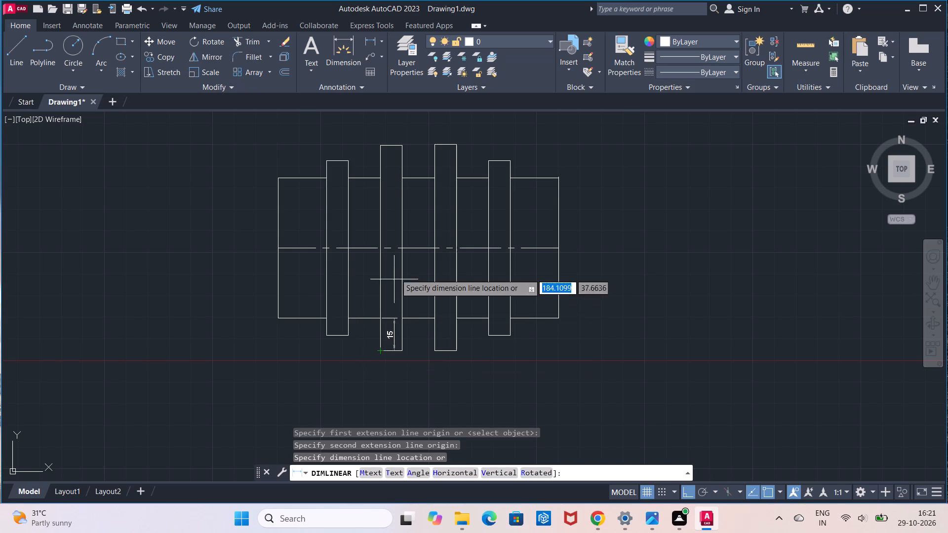
{"action": "key", "text": "Escape"}
Measure the second rib's projection above the upper body line with a linear dimension, without placing it.
{"action": "middle_click_drag", "start_coordinate": [392, 209], "coordinate": [388, 274]}
{"action": "scroll", "coordinate": [388, 274], "scroll_direction": "up", "scroll_amount": 1}
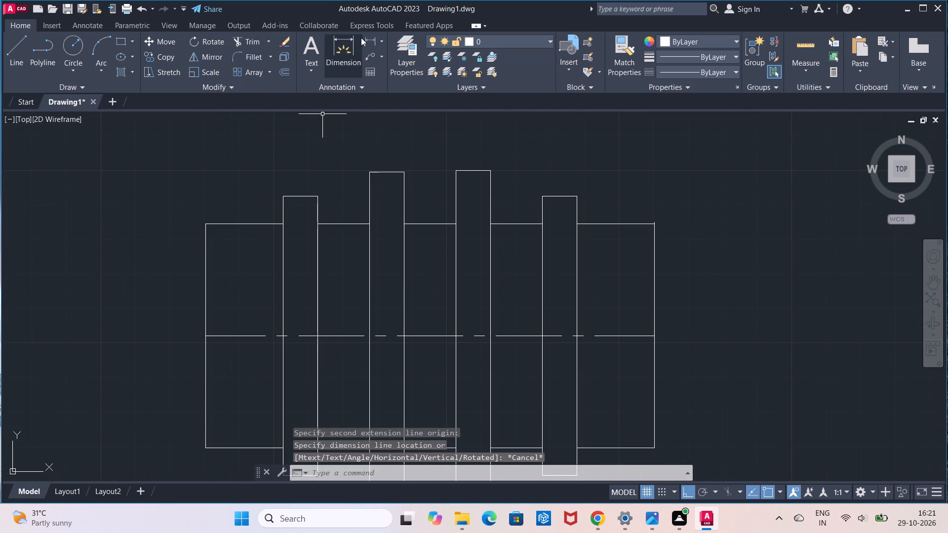
{"action": "left_click", "coordinate": [368, 38]}
{"action": "left_click_drag", "start_coordinate": [366, 172], "coordinate": [366, 182]}
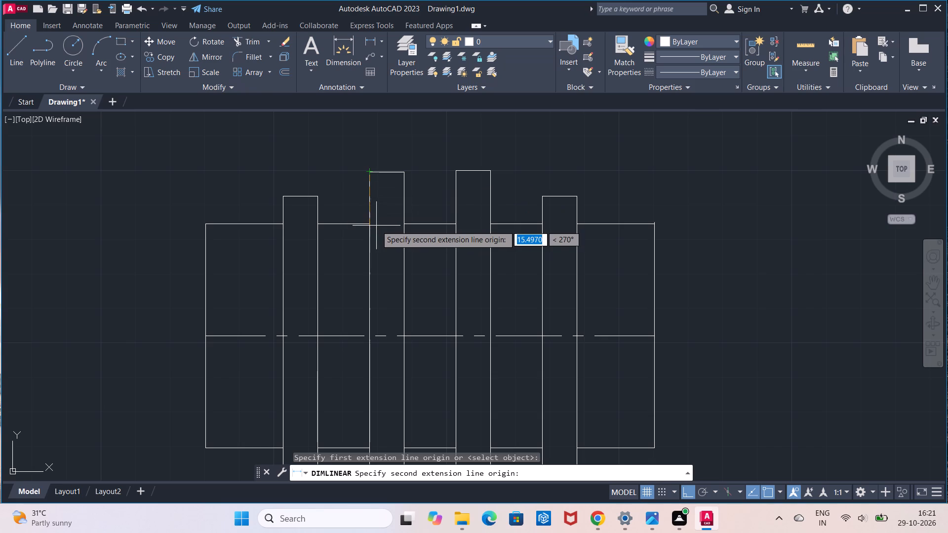
{"action": "left_click", "coordinate": [365, 225]}
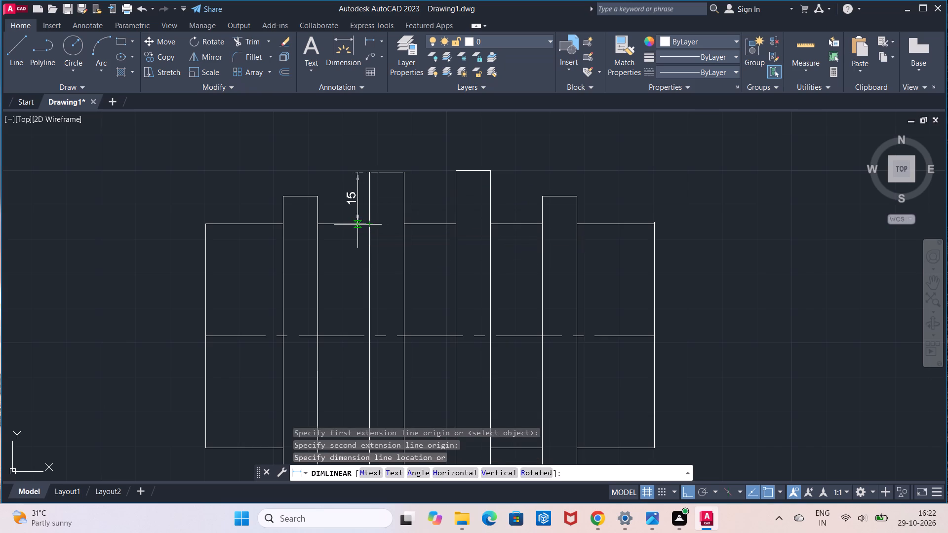
{"action": "key", "text": "Escape"}
Measure the second rib's full height from top edge to bottom edge with a linear dimension, without placing it.
{"action": "scroll", "coordinate": [357, 225], "scroll_direction": "down", "scroll_amount": 1}
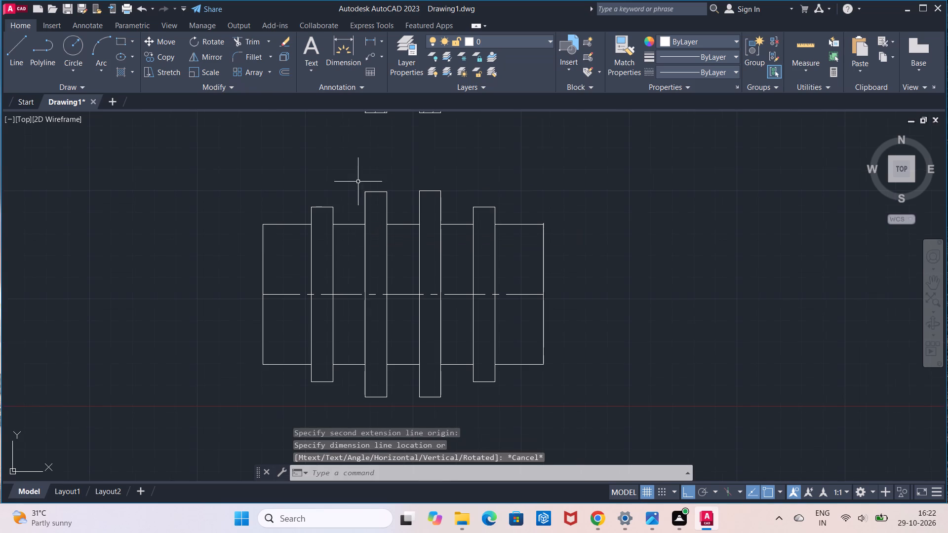
{"action": "left_click", "coordinate": [372, 38]}
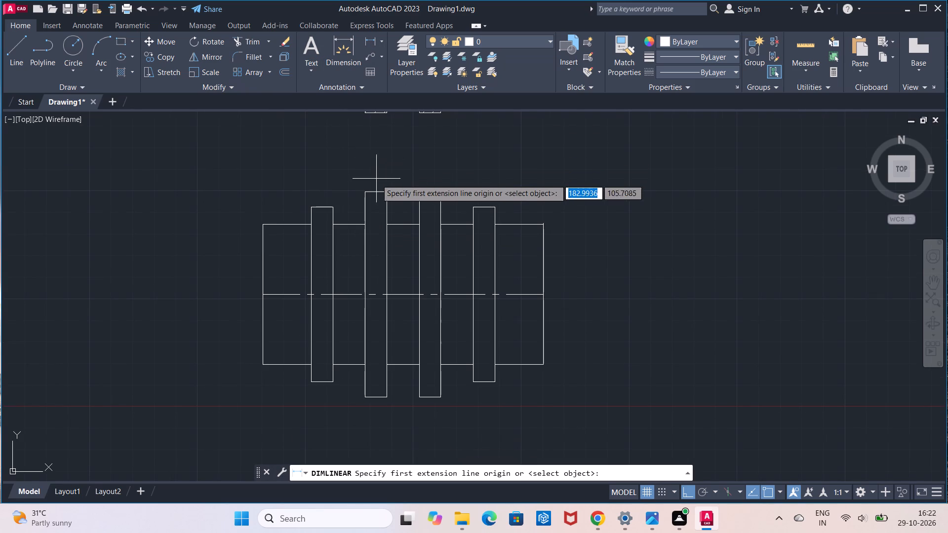
{"action": "left_click", "coordinate": [376, 190]}
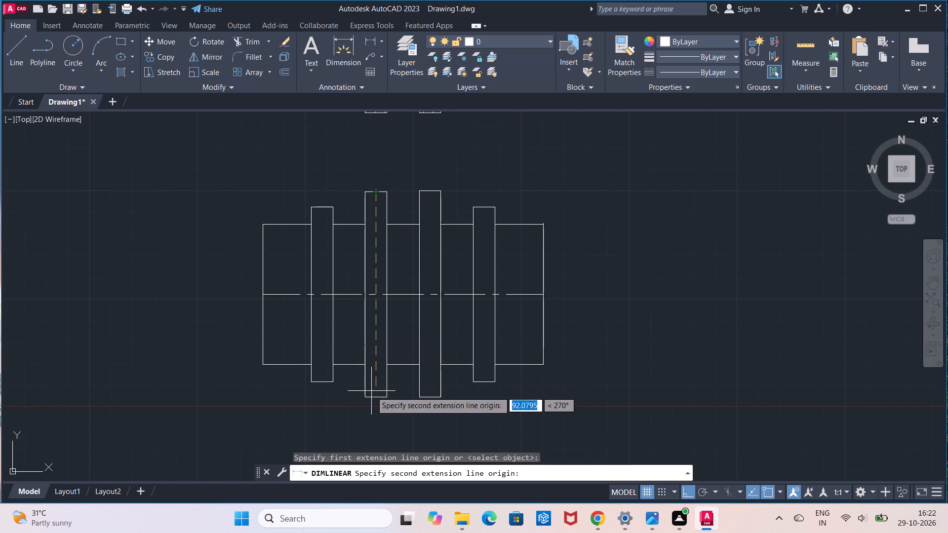
{"action": "left_click", "coordinate": [372, 394]}
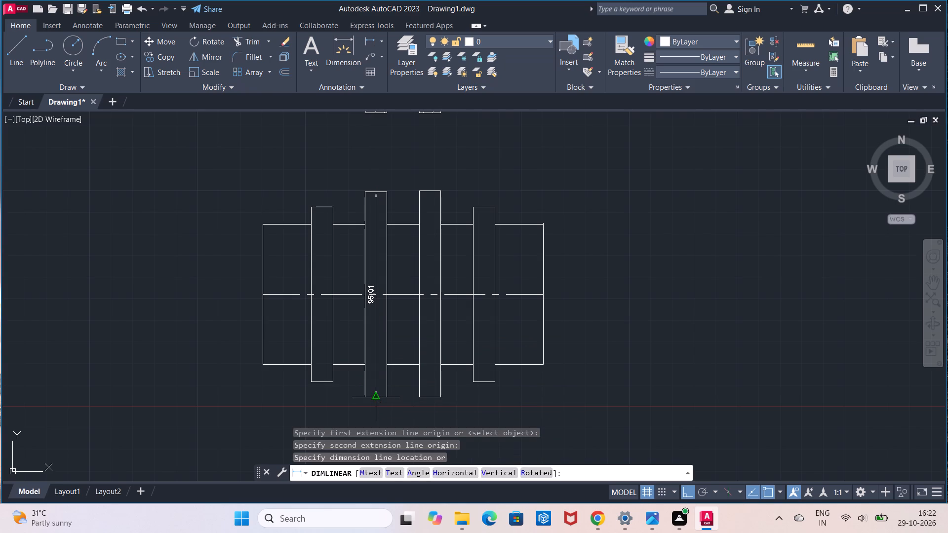
{"action": "scroll", "coordinate": [372, 394], "scroll_direction": "up", "scroll_amount": 1}
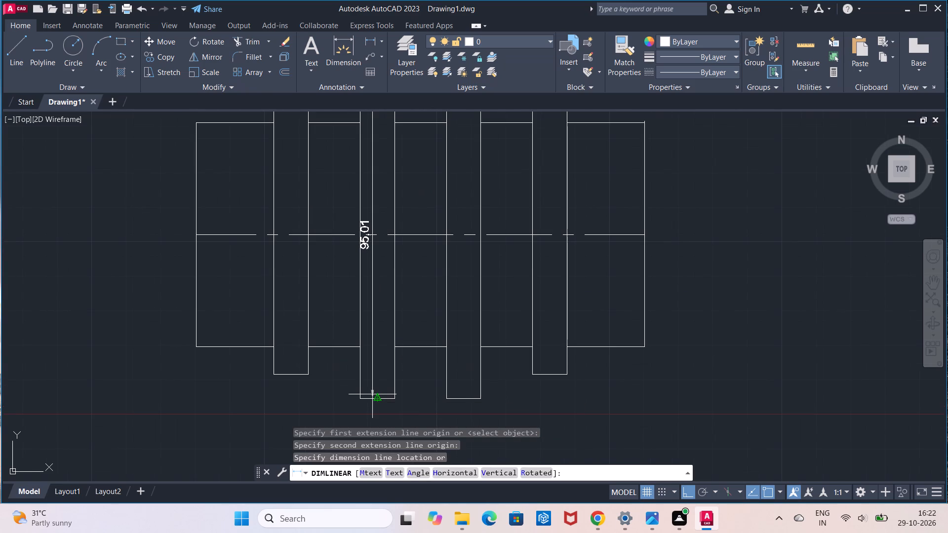
{"action": "key", "text": "Escape"}
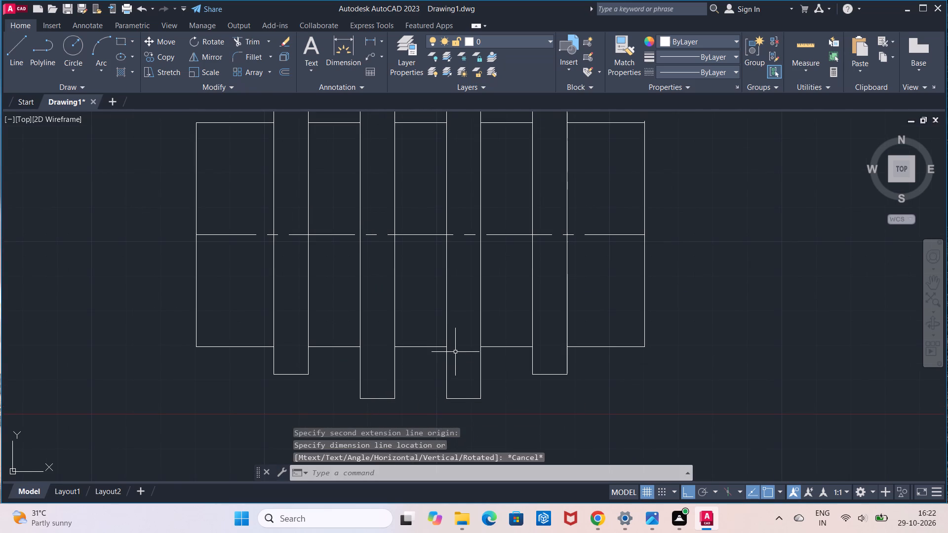
Measure the first rib's full height between its top and bottom edge midpoints with a linear dimension, without placing it.
{"action": "scroll", "coordinate": [455, 352], "scroll_direction": "down", "scroll_amount": 1}
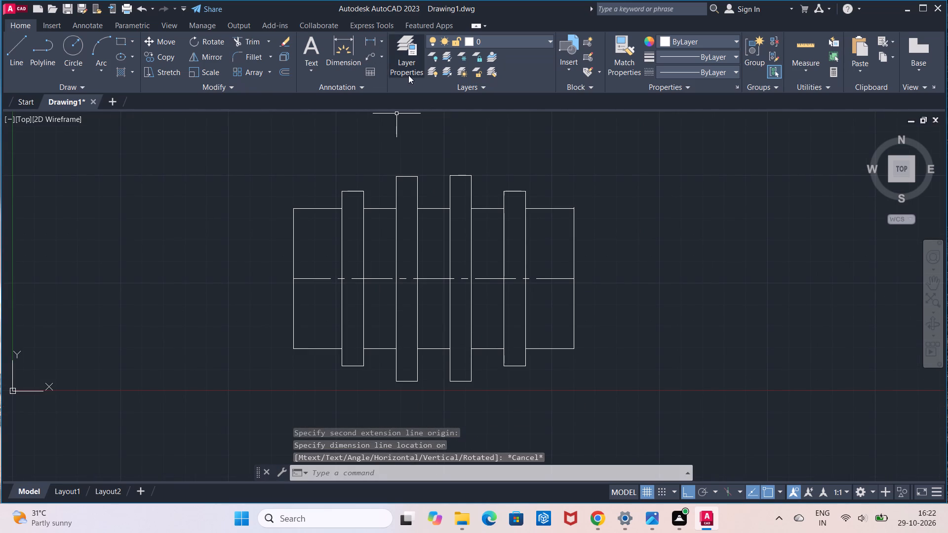
{"action": "left_click", "coordinate": [365, 39]}
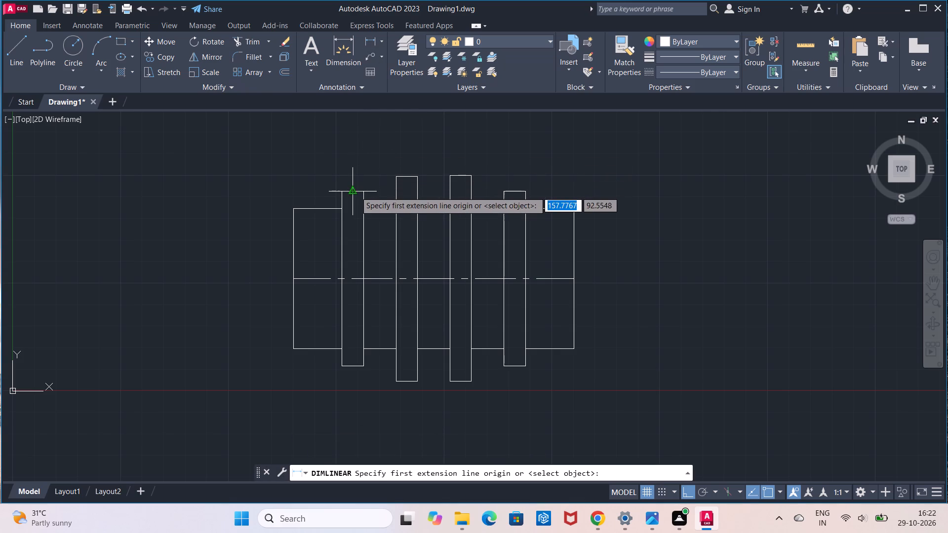
{"action": "left_click", "coordinate": [355, 191]}
{"action": "left_click", "coordinate": [347, 363]}
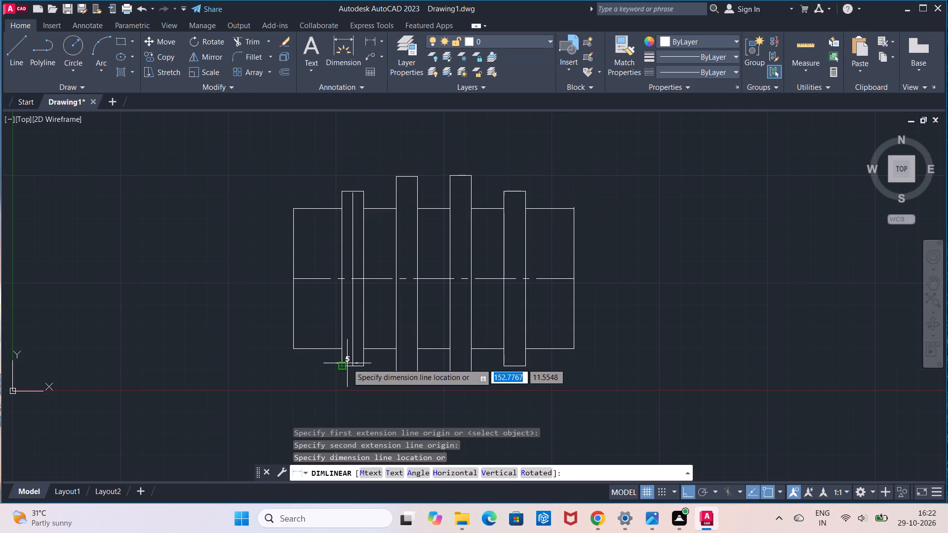
{"action": "key", "text": "Escape"}
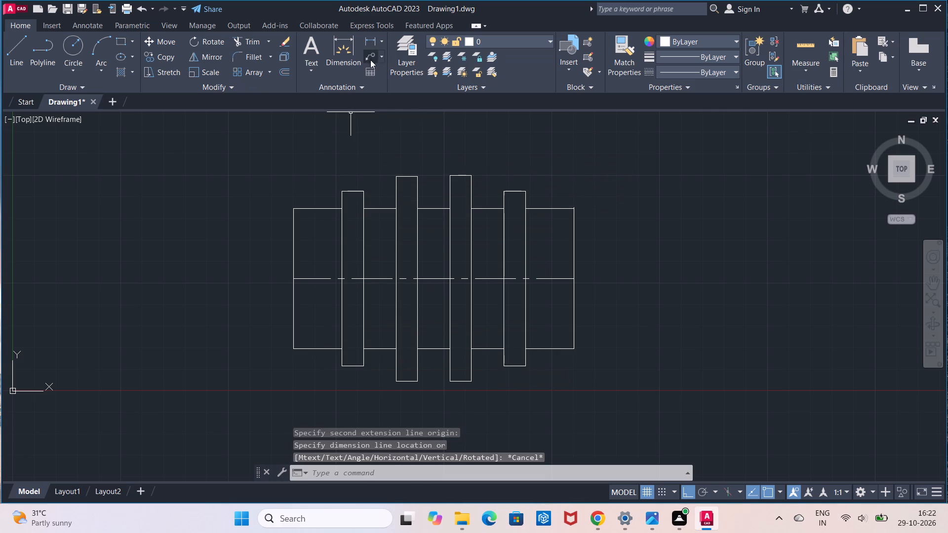
{"action": "left_click", "coordinate": [373, 40]}
{"action": "left_click", "coordinate": [353, 194]}
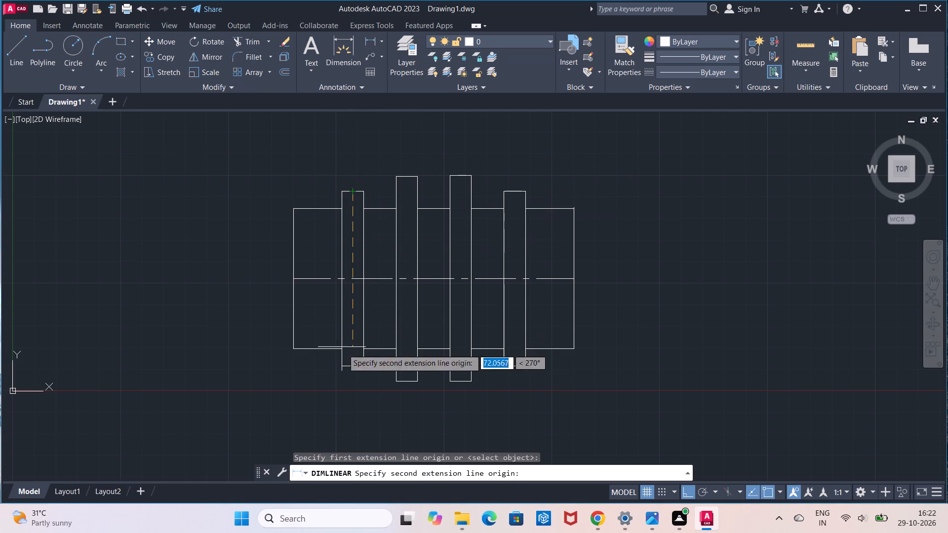
{"action": "left_click", "coordinate": [353, 367]}
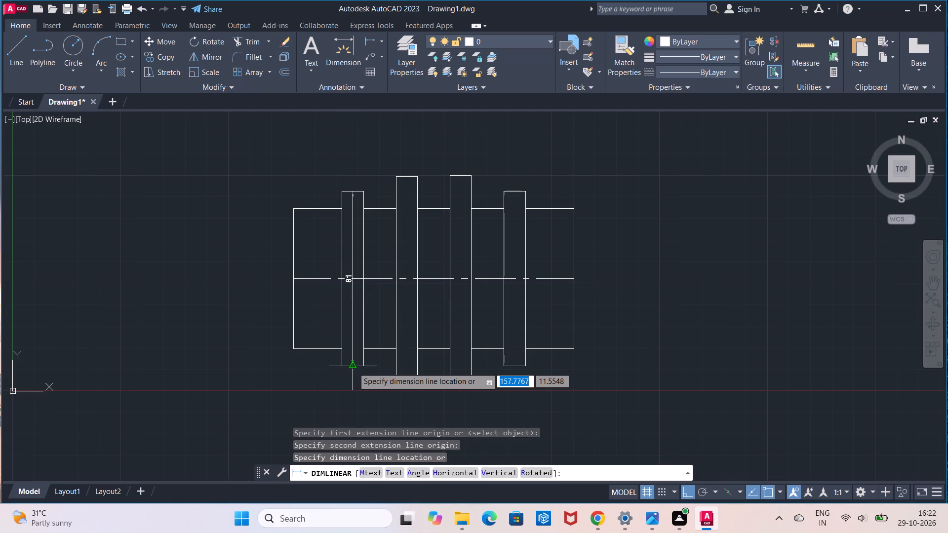
{"action": "key", "text": "Escape"}
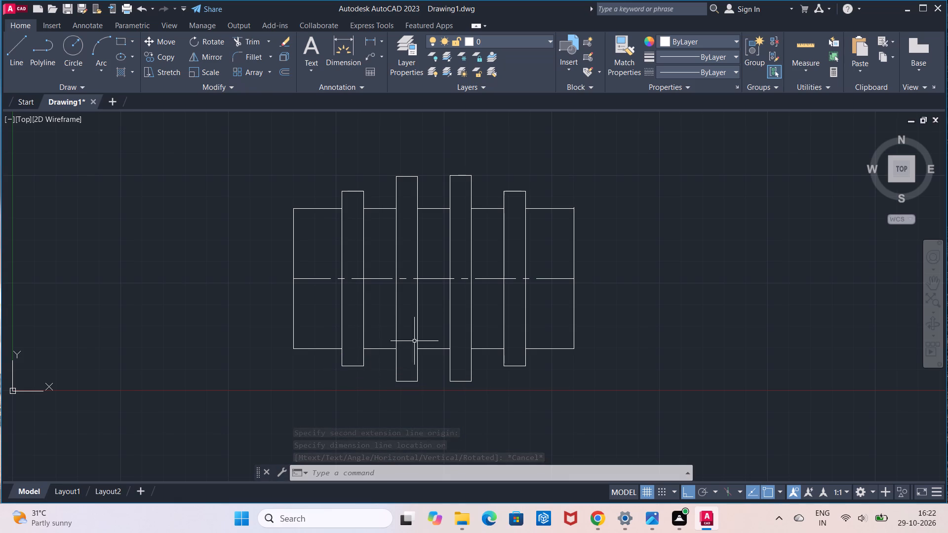
Measure the third rib's full height from top edge to bottom edge with a linear dimension, without placing it.
{"action": "left_click", "coordinate": [372, 44]}
{"action": "left_click", "coordinate": [459, 179]}
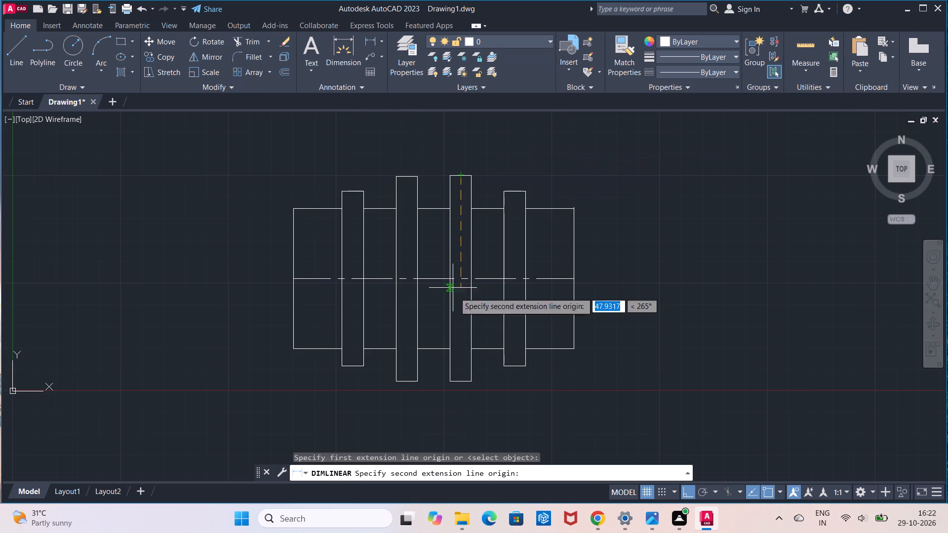
{"action": "left_click", "coordinate": [462, 379]}
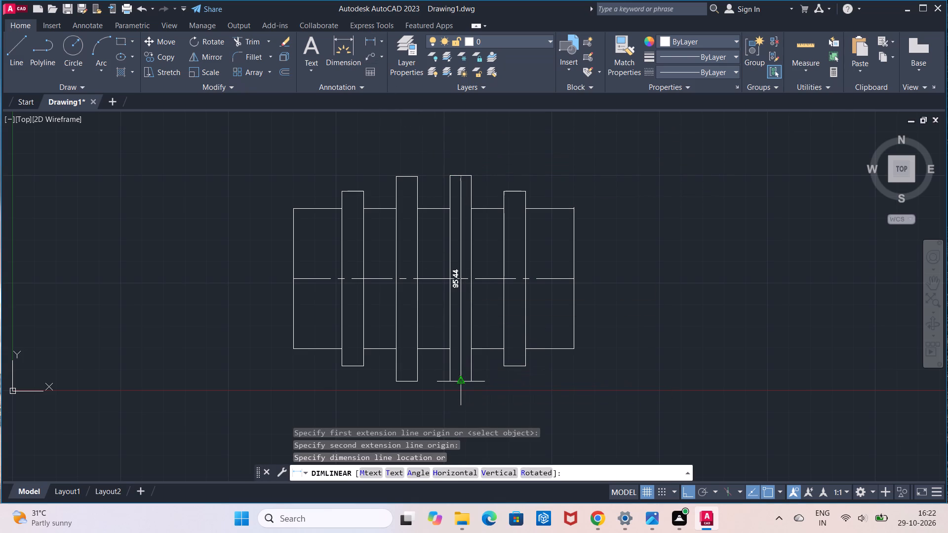
{"action": "key", "text": "Escape"}
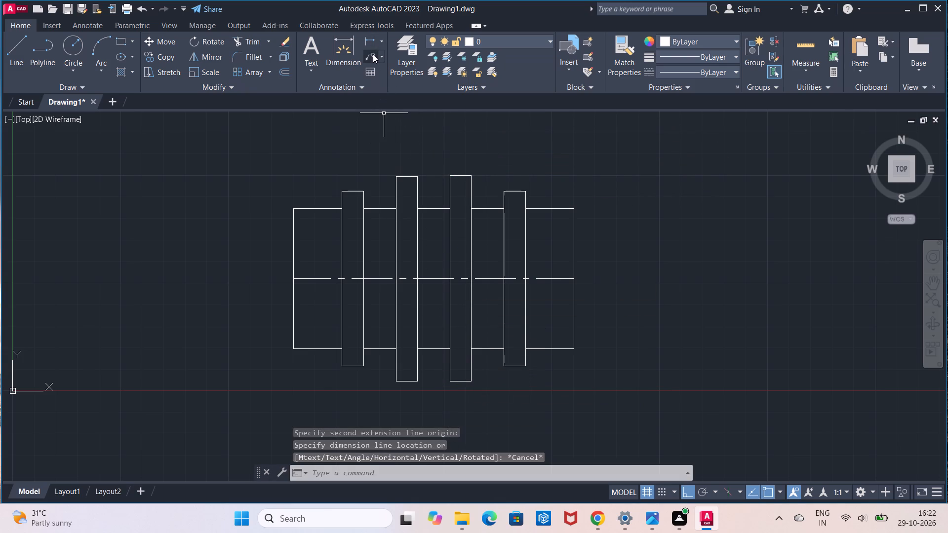
Recheck the second rib's full height between its top and bottom edge midpoints with a linear dimension, without placing it.
{"action": "left_click", "coordinate": [371, 43]}
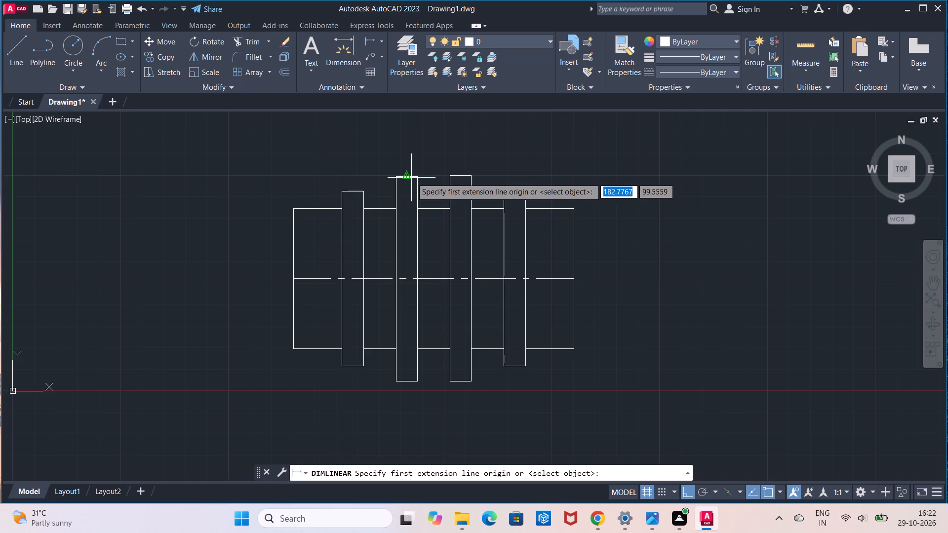
{"action": "left_click", "coordinate": [411, 178]}
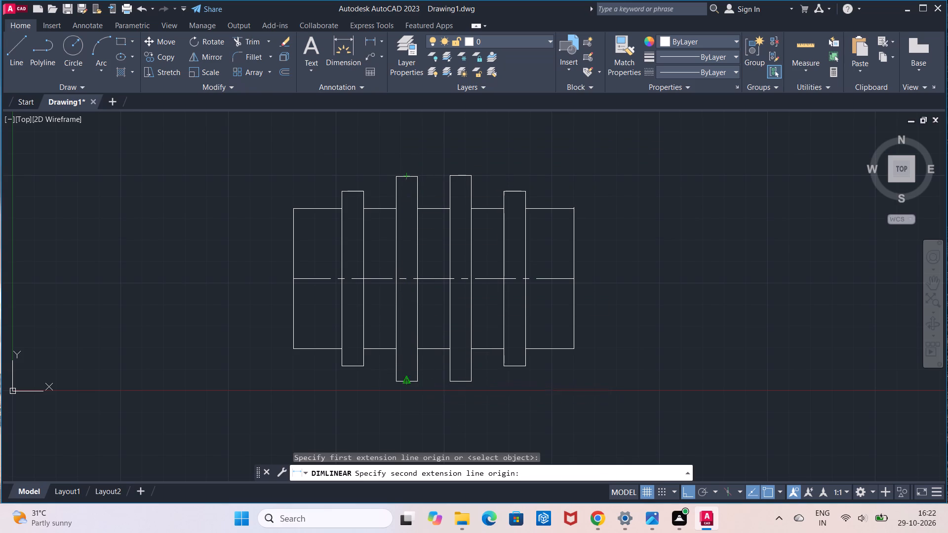
{"action": "left_click", "coordinate": [407, 380]}
{"action": "key", "text": "Escape"}
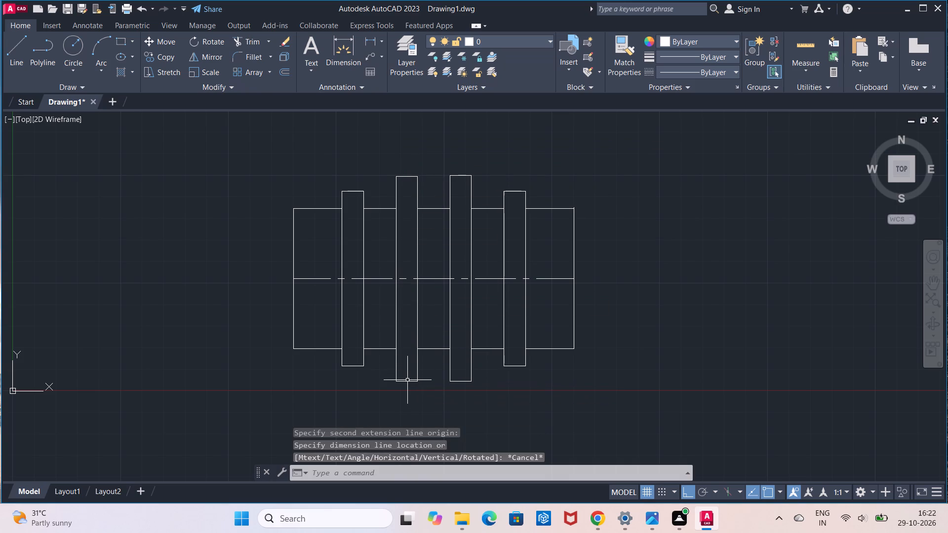
Measure the third rib's projection below the lower body line on both of its sides with linear dimensions, without placing them.
{"action": "scroll", "coordinate": [407, 380], "scroll_direction": "up", "scroll_amount": 1}
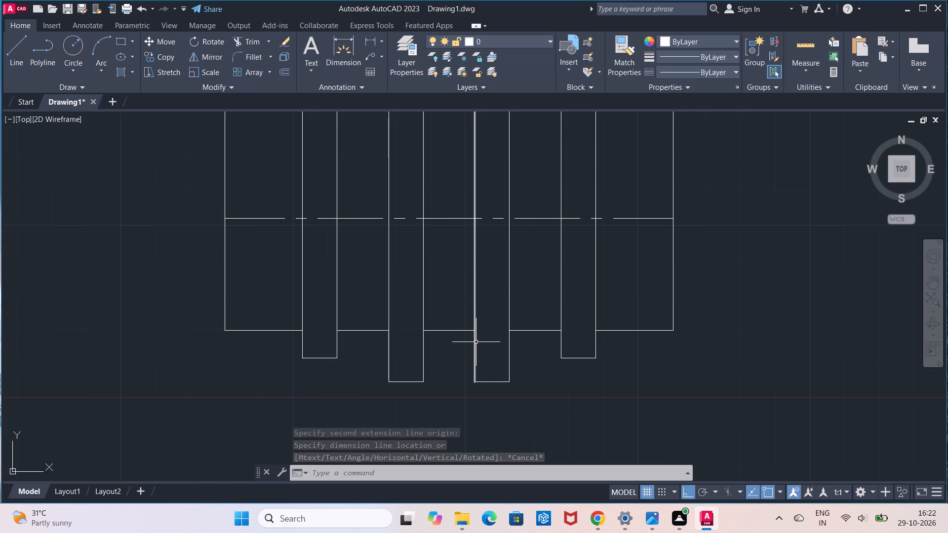
{"action": "middle_click_drag", "start_coordinate": [476, 342], "coordinate": [462, 373]}
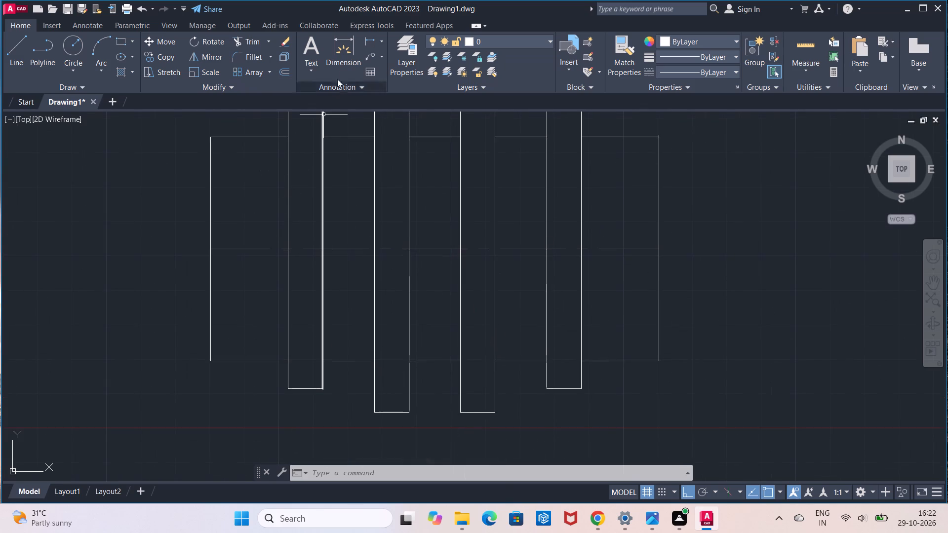
{"action": "left_click", "coordinate": [369, 41]}
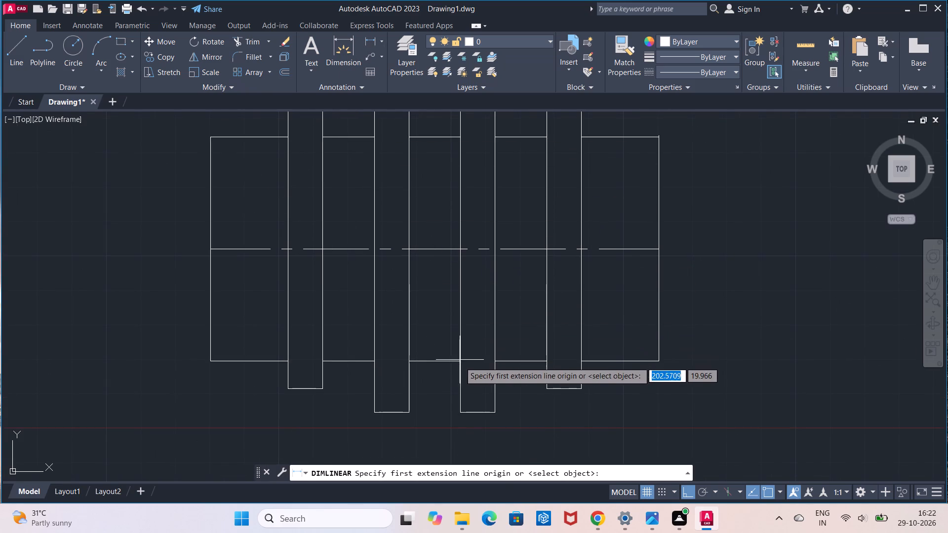
{"action": "left_click", "coordinate": [460, 363]}
{"action": "left_click", "coordinate": [464, 415]}
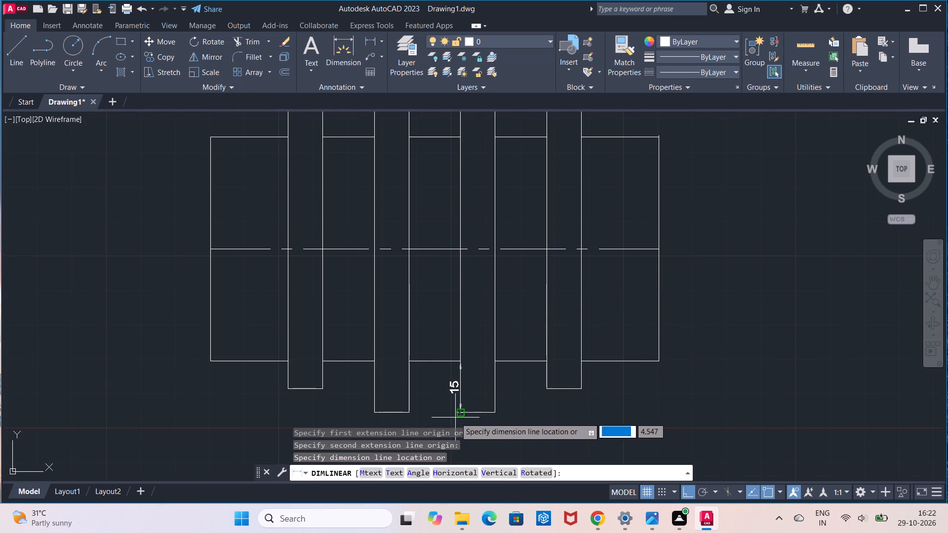
{"action": "key", "text": "Escape"}
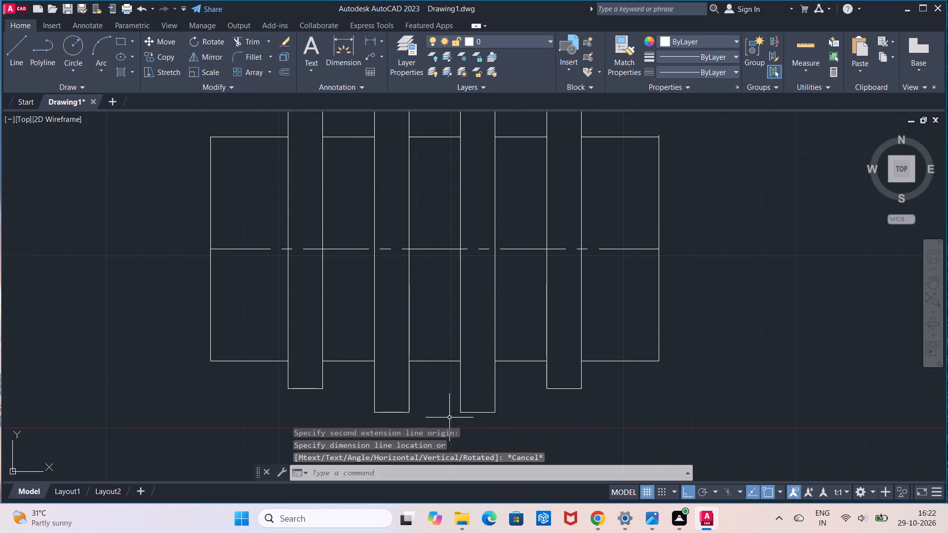
{"action": "left_click", "coordinate": [373, 43]}
{"action": "left_click", "coordinate": [492, 361]}
{"action": "left_click", "coordinate": [492, 412]}
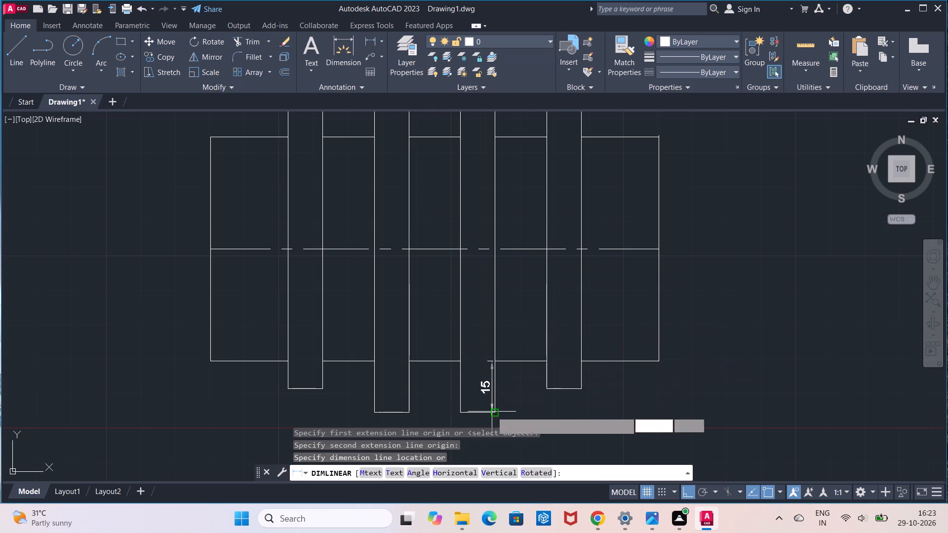
{"action": "key", "text": "Escape"}
Measure the third rib's projection above the upper body line with a linear dimension, without placing it.
{"action": "scroll", "coordinate": [489, 216], "scroll_direction": "down", "scroll_amount": 1}
{"action": "middle_click_drag", "start_coordinate": [489, 216], "coordinate": [489, 216]}
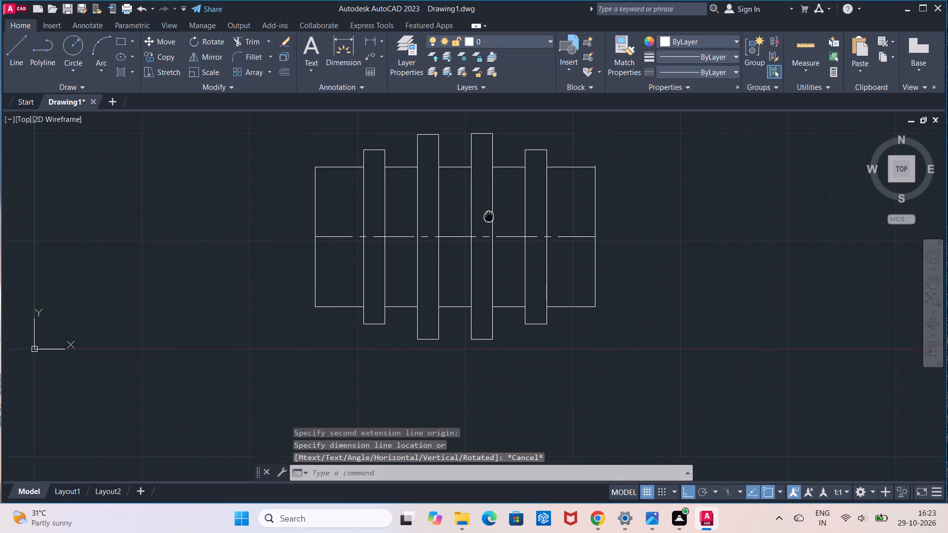
{"action": "middle_click_drag", "start_coordinate": [489, 216], "coordinate": [472, 343]}
{"action": "scroll", "coordinate": [471, 320], "scroll_direction": "up", "scroll_amount": 1}
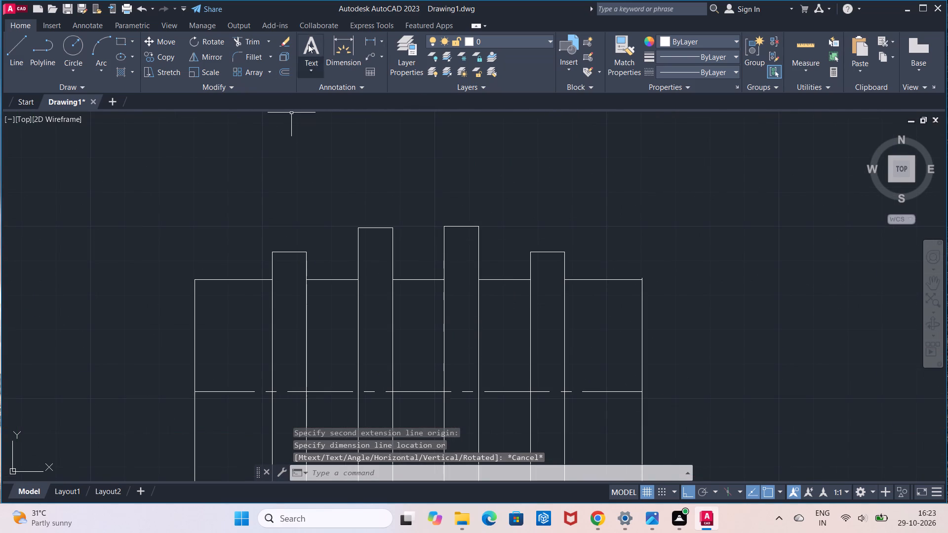
{"action": "left_click", "coordinate": [368, 38]}
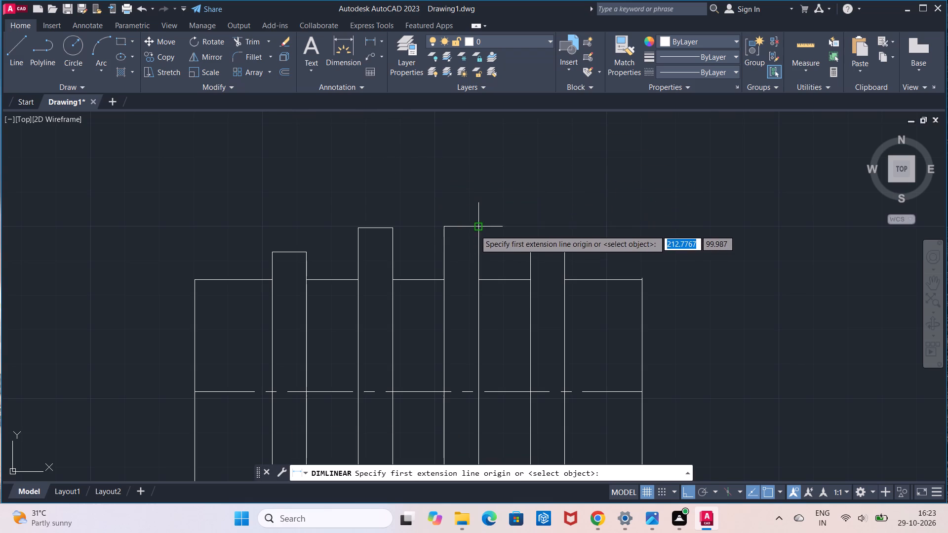
{"action": "left_click", "coordinate": [475, 228]}
{"action": "left_click", "coordinate": [479, 274]}
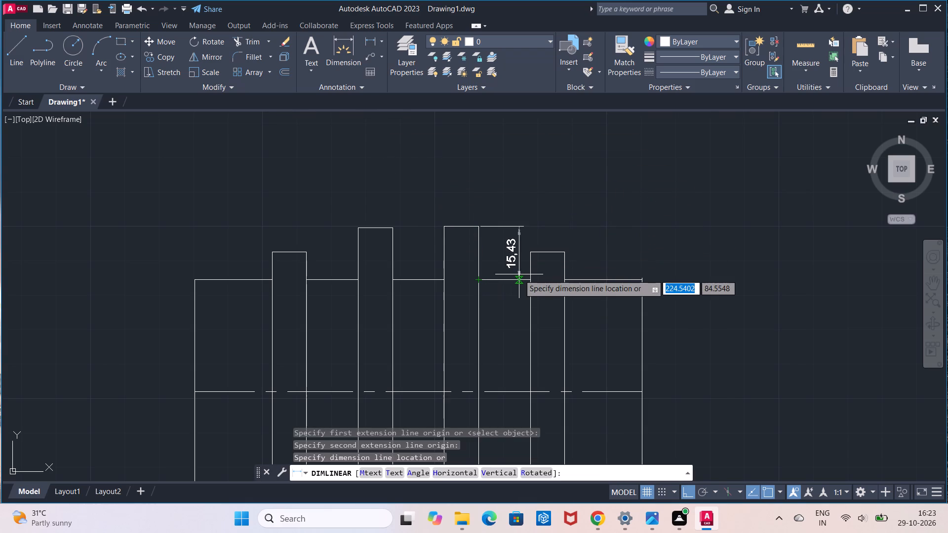
{"action": "key", "text": "Escape"}
Offset the third rib's top edge downward by 0.43.
{"action": "scroll", "coordinate": [454, 251], "scroll_direction": "up", "scroll_amount": 1}
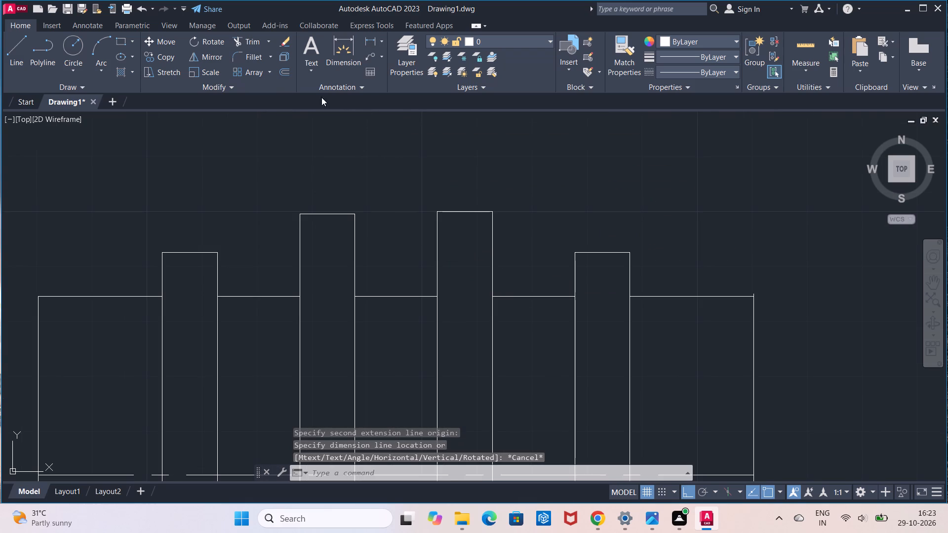
{"action": "left_click", "coordinate": [284, 74]}
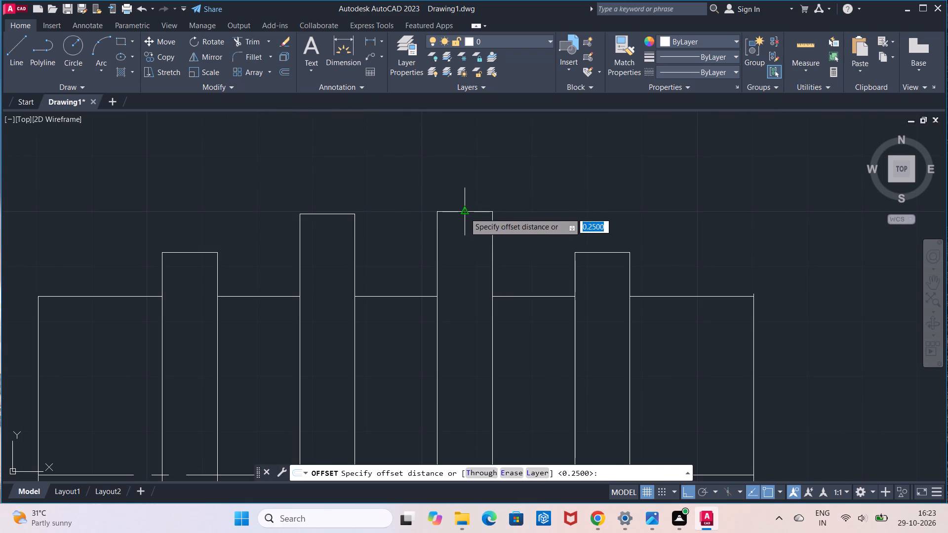
{"action": "left_click", "coordinate": [465, 213]}
{"action": "type", "text": "0.43"}
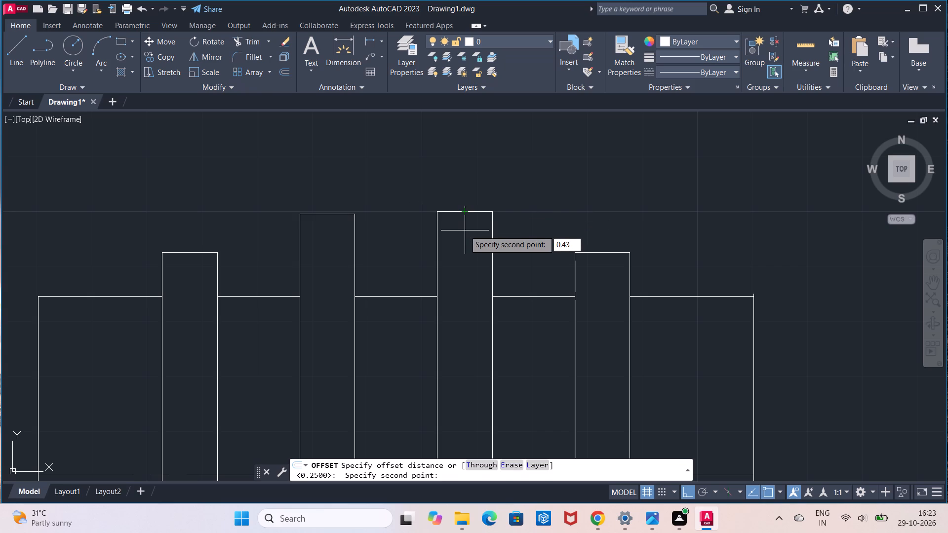
{"action": "key", "text": "Return"}
{"action": "left_click", "coordinate": [466, 212]}
{"action": "left_click", "coordinate": [466, 224]}
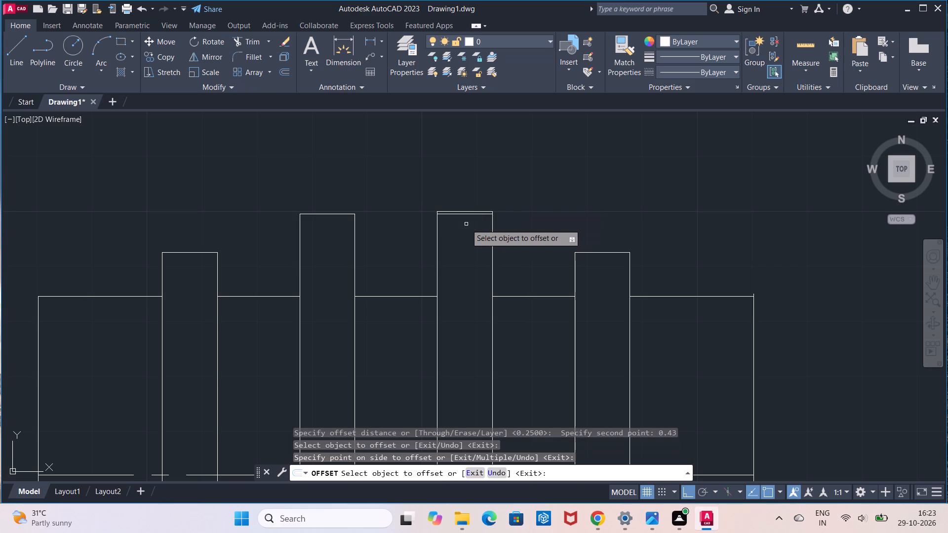
{"action": "key", "text": "Escape"}
{"action": "scroll", "coordinate": [466, 224], "scroll_direction": "up", "scroll_amount": 1}
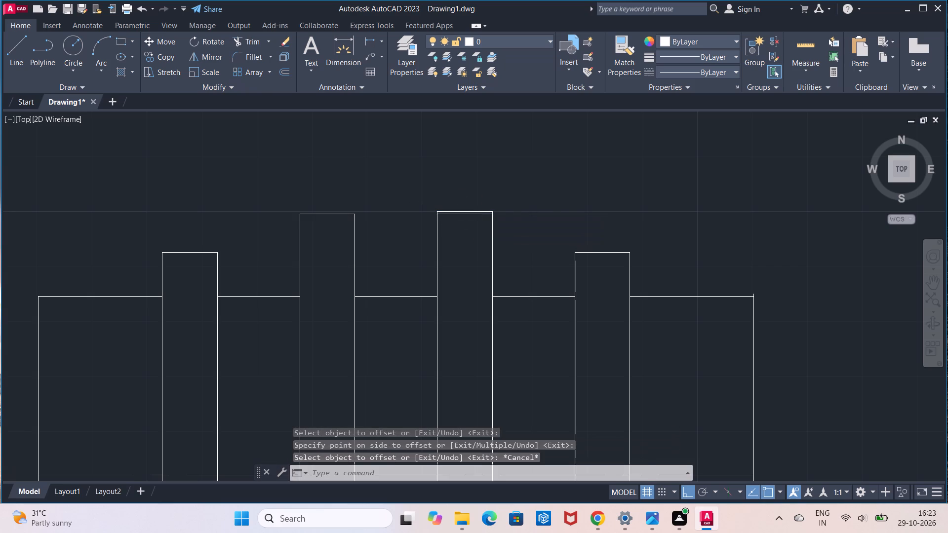
Trim away the third rib's old top edge and the two side-line stubs above the new top edge.
{"action": "left_click", "coordinate": [237, 43]}
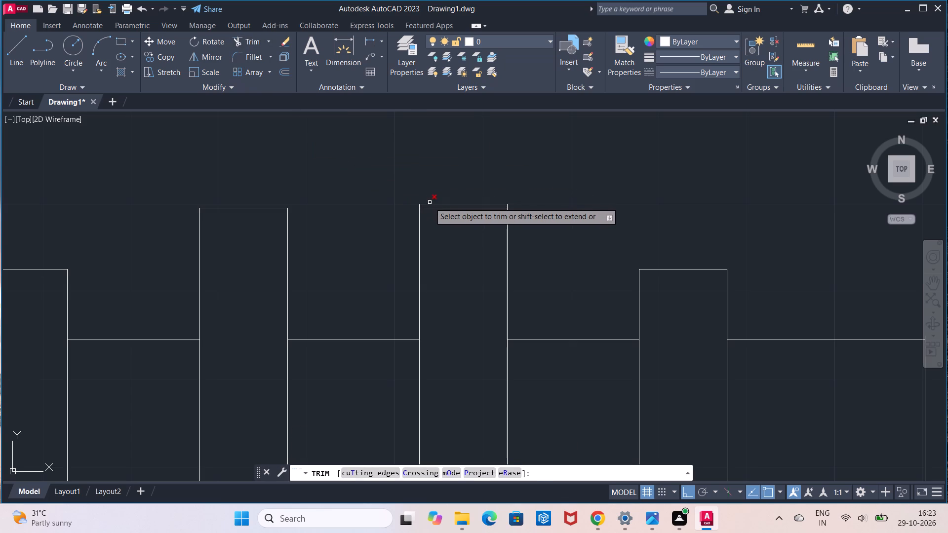
{"action": "left_click", "coordinate": [430, 202]}
{"action": "left_click", "coordinate": [420, 204]}
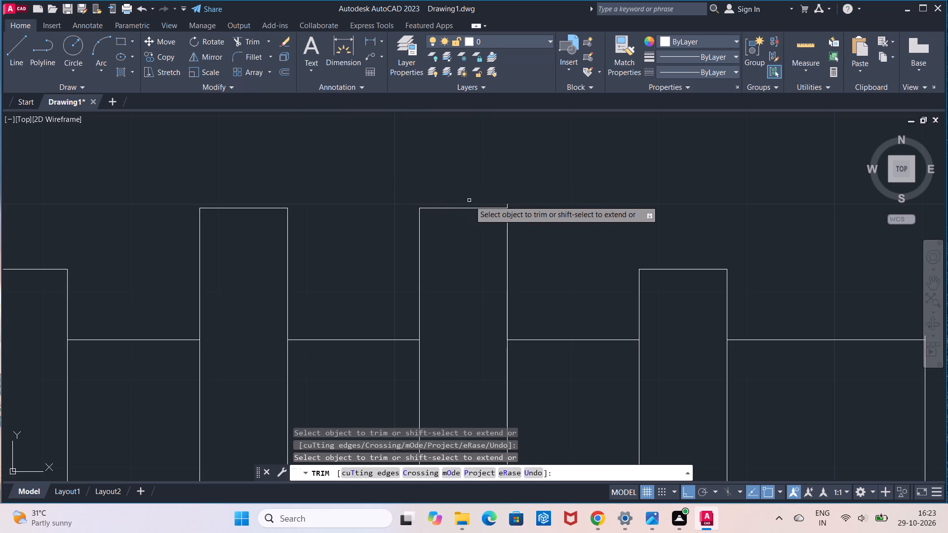
{"action": "left_click", "coordinate": [506, 204]}
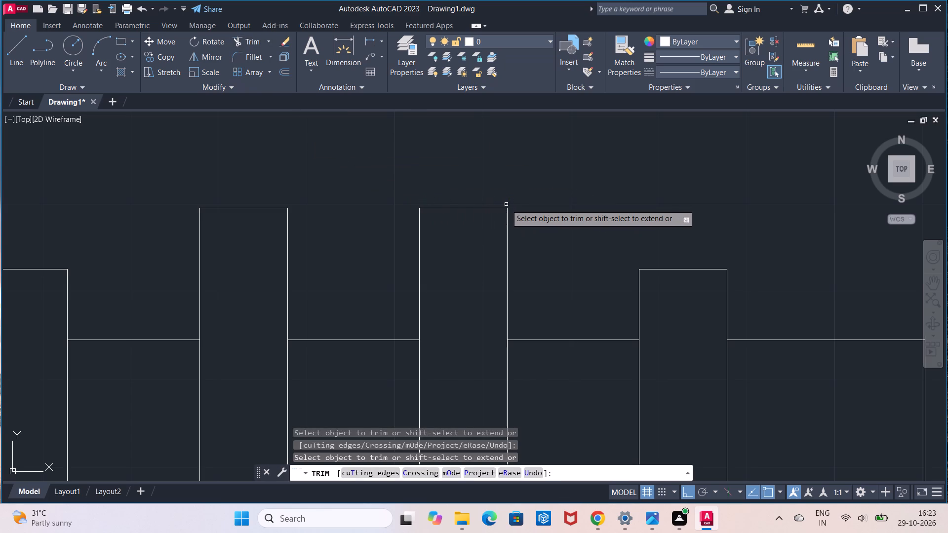
{"action": "key", "text": "Escape"}
Measure the third rib's full height between its top and bottom edge midpoints with a linear dimension, without placing it.
{"action": "scroll", "coordinate": [506, 204], "scroll_direction": "down", "scroll_amount": 2}
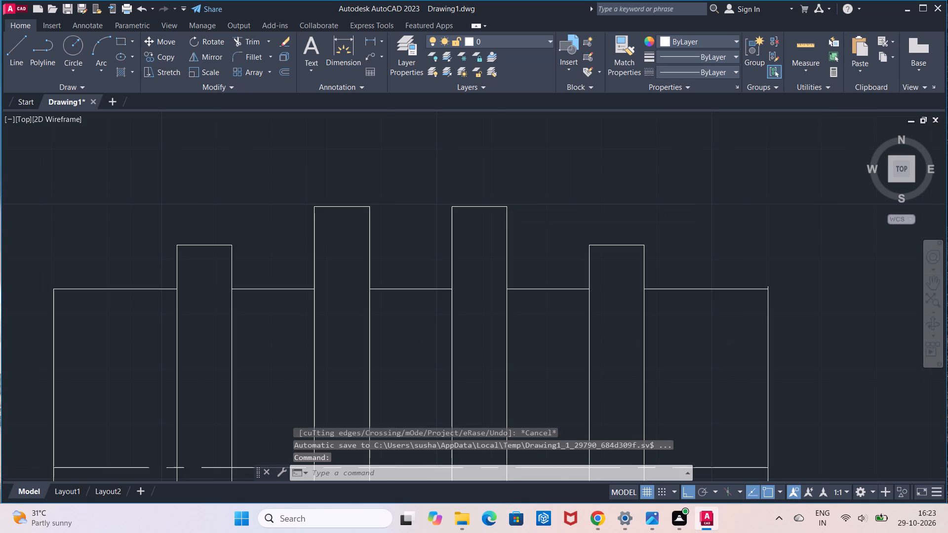
{"action": "middle_click_drag", "start_coordinate": [506, 204], "coordinate": [474, 77]}
{"action": "middle_click", "coordinate": [531, 187]}
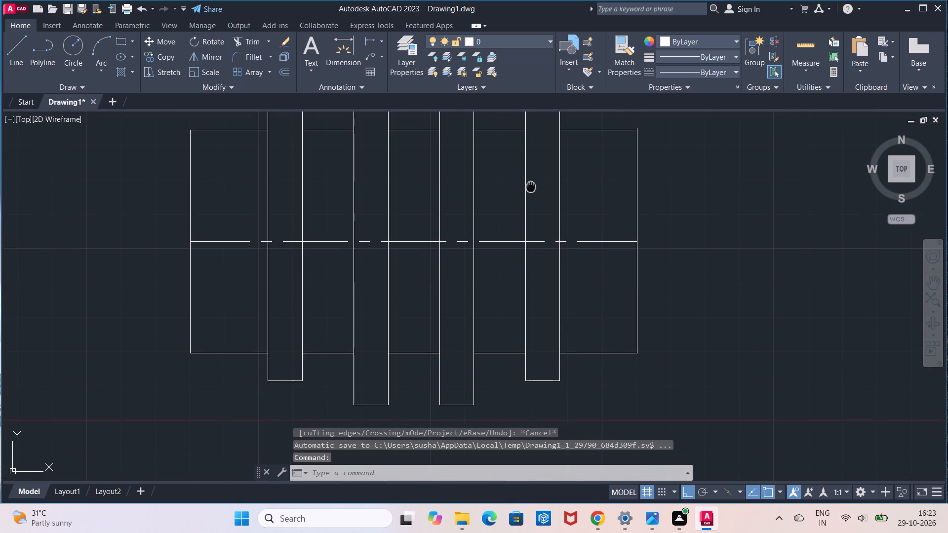
{"action": "scroll", "coordinate": [527, 214], "scroll_direction": "down", "scroll_amount": 1}
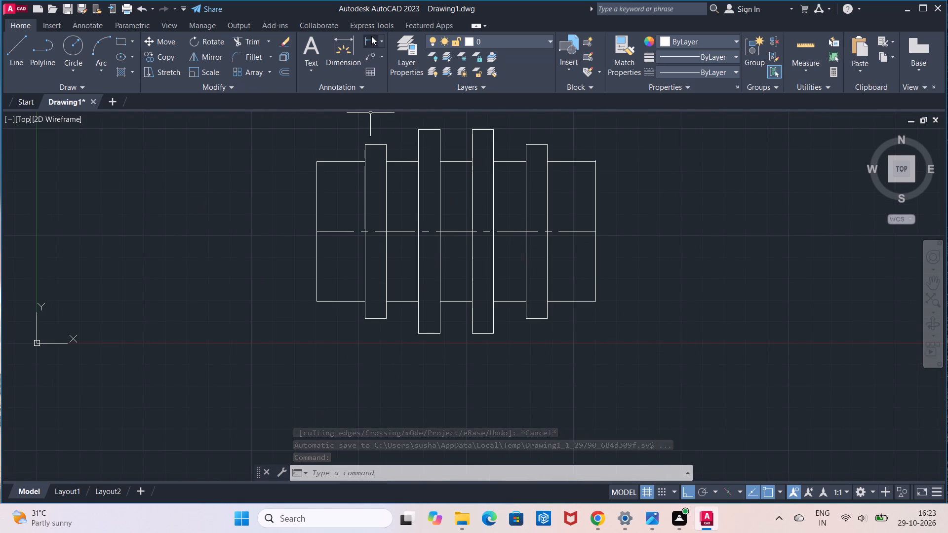
{"action": "left_click", "coordinate": [371, 36]}
{"action": "left_click", "coordinate": [485, 131]}
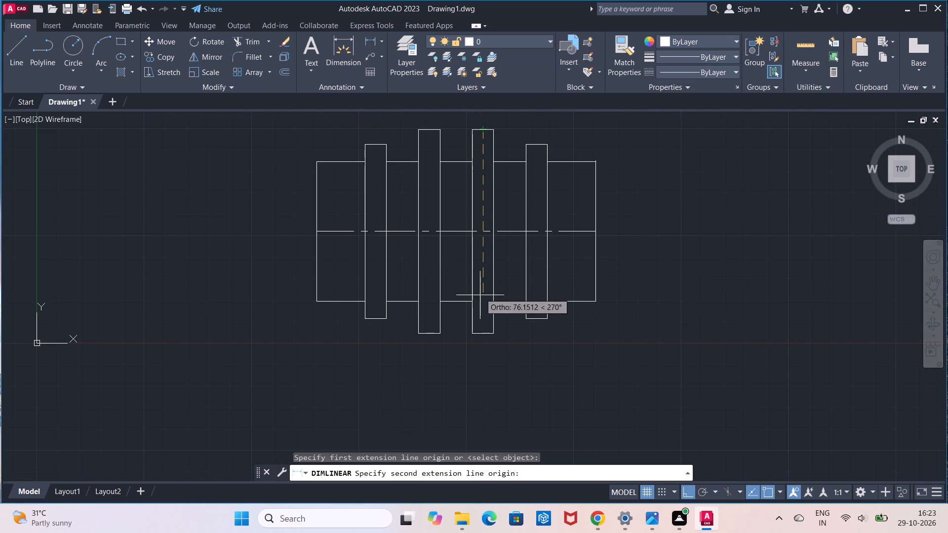
{"action": "left_click", "coordinate": [483, 336]}
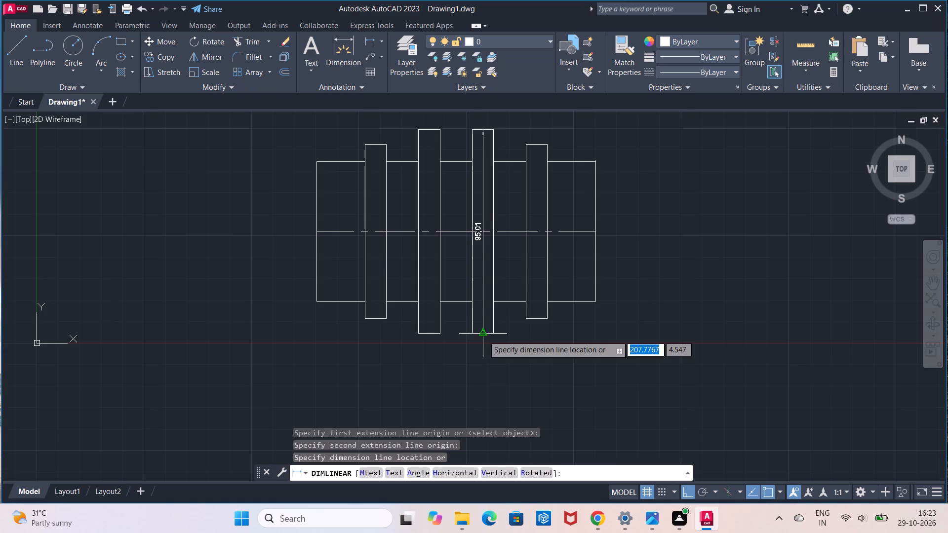
{"action": "key", "text": "Escape"}
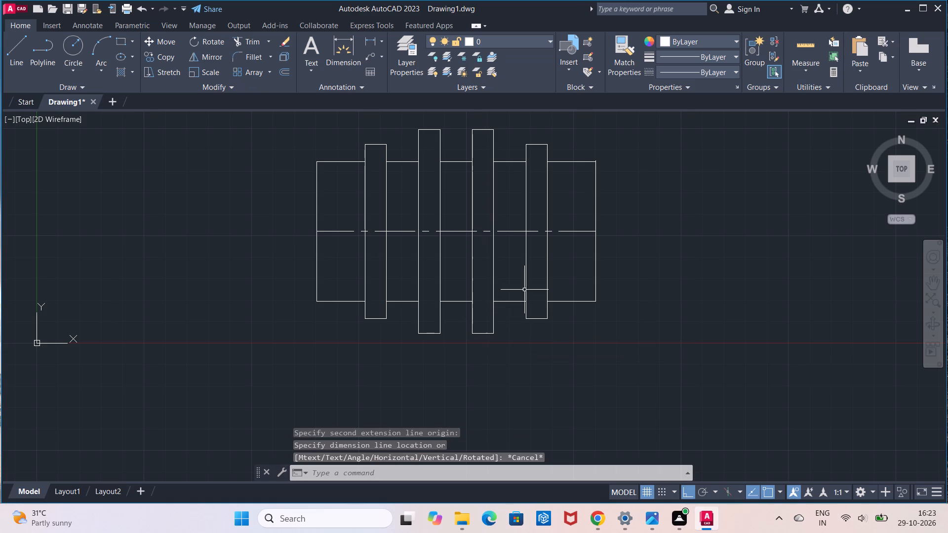
Measure the full heights of the first and fourth ribs between their edge midpoints with linear dimensions, without placing them.
{"action": "left_click", "coordinate": [369, 42]}
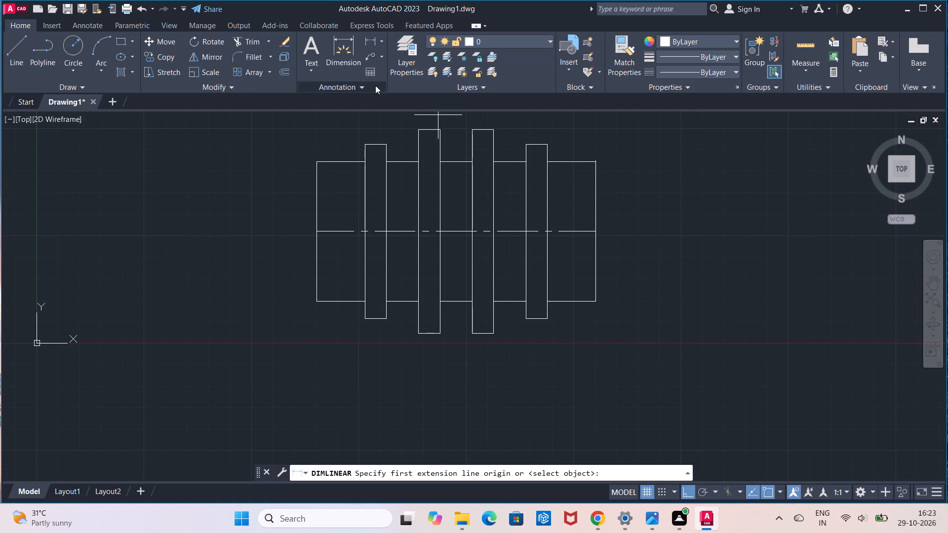
{"action": "left_click", "coordinate": [371, 39]}
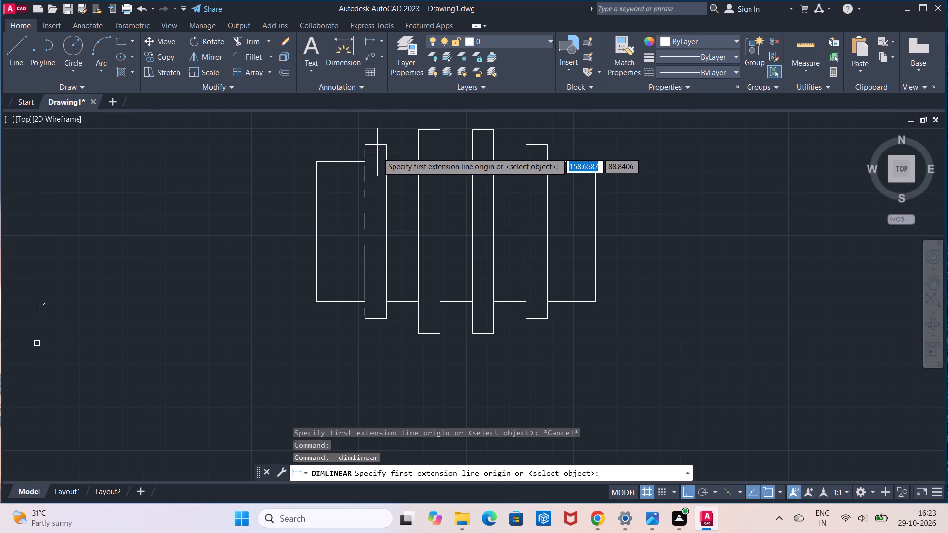
{"action": "left_click", "coordinate": [375, 148]}
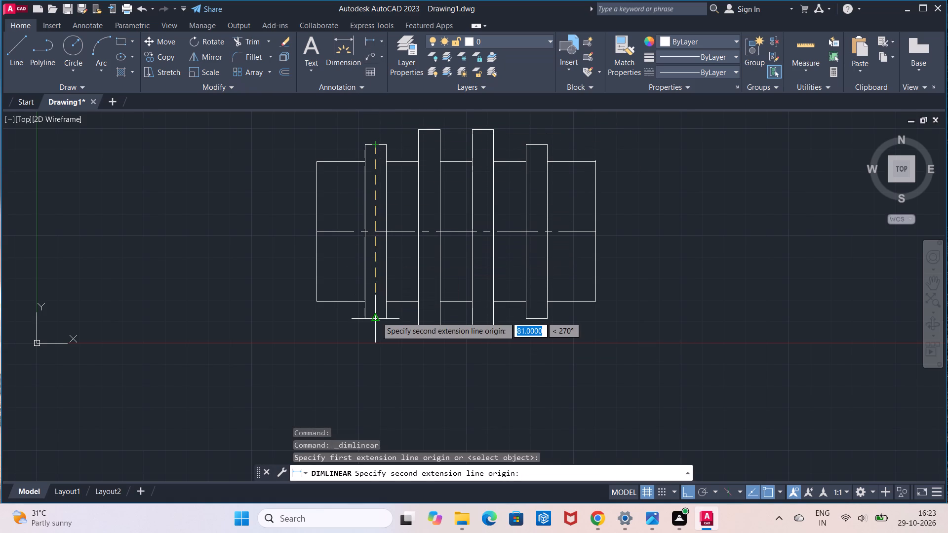
{"action": "left_click", "coordinate": [376, 317]}
{"action": "key", "text": "Escape"}
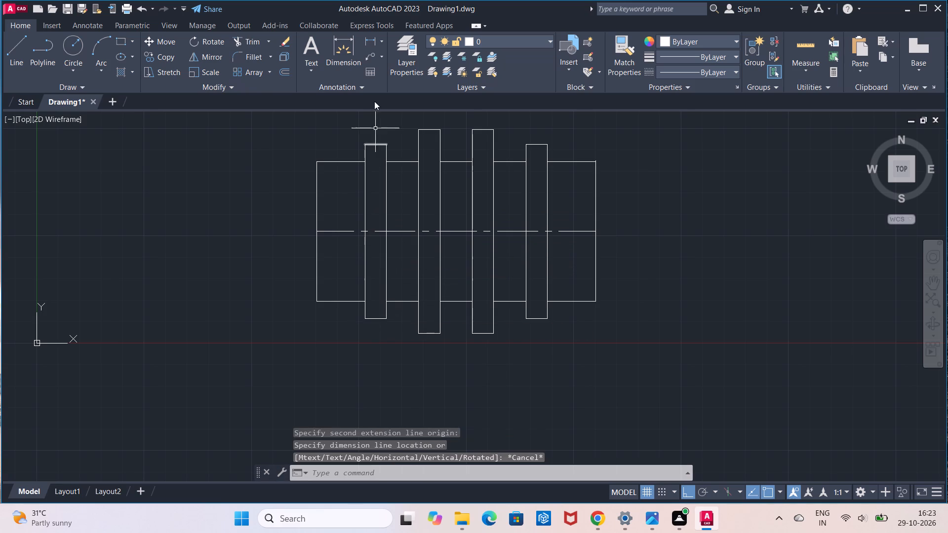
{"action": "left_click", "coordinate": [370, 47]}
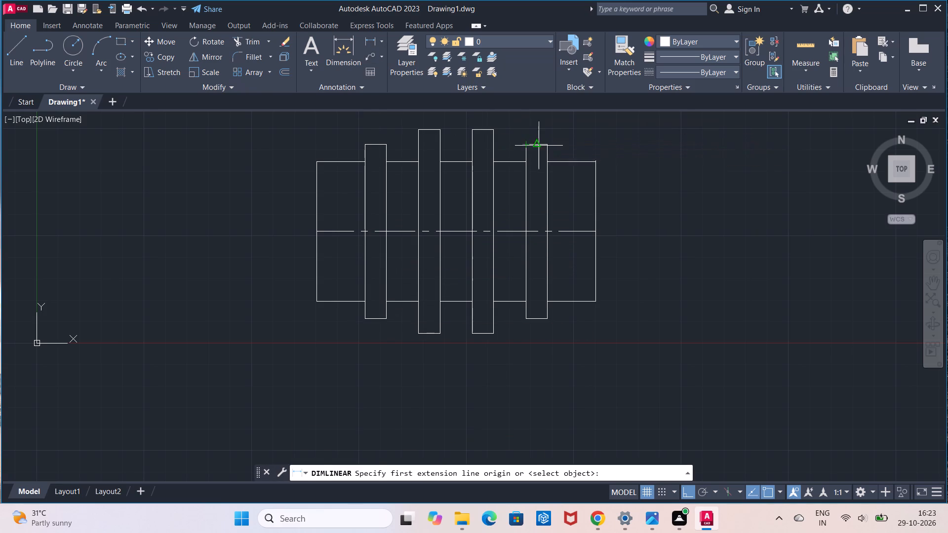
{"action": "left_click", "coordinate": [539, 146]}
{"action": "left_click", "coordinate": [538, 315]}
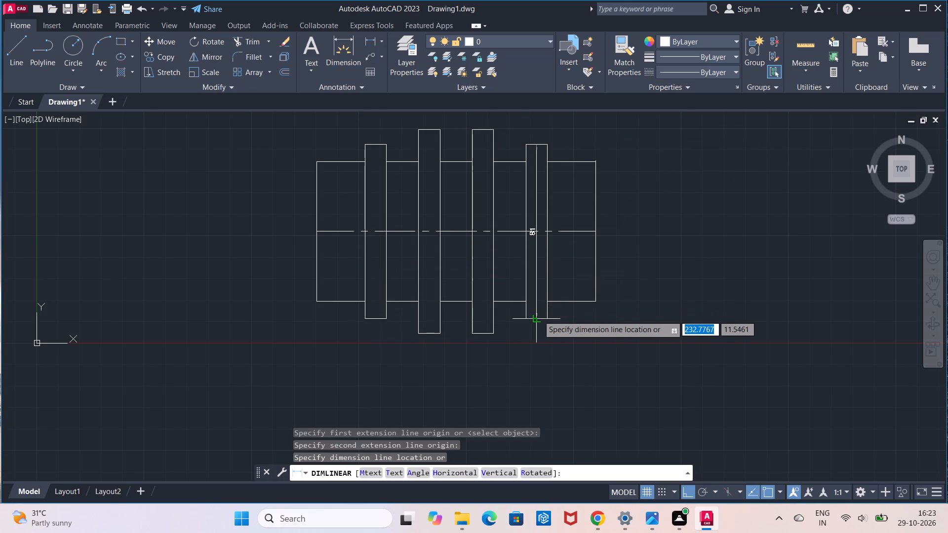
{"action": "key", "text": "Escape"}
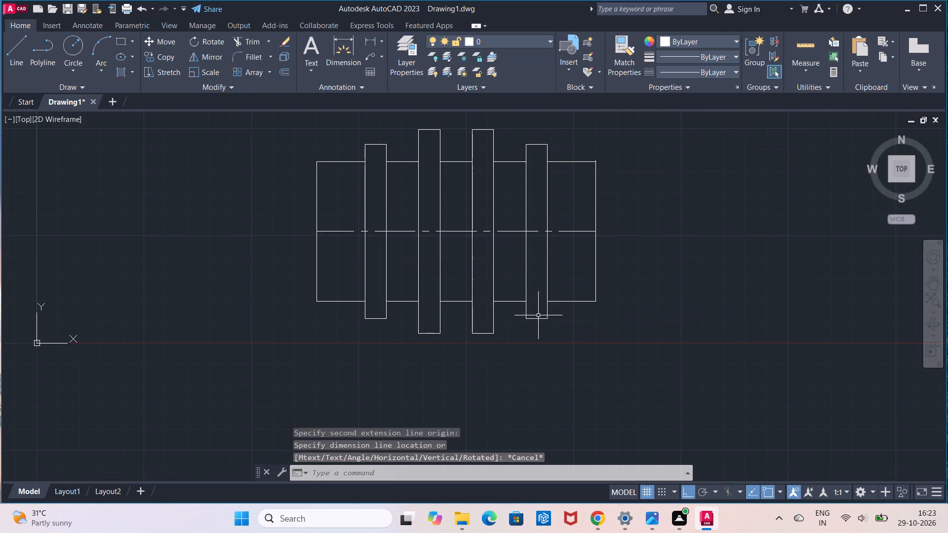
Draw a circle by center and diameter of 35 in the empty space to the right of the two existing views.
{"action": "scroll", "coordinate": [538, 315], "scroll_direction": "down", "scroll_amount": 1}
{"action": "middle_click_drag", "start_coordinate": [658, 278], "coordinate": [657, 278]}
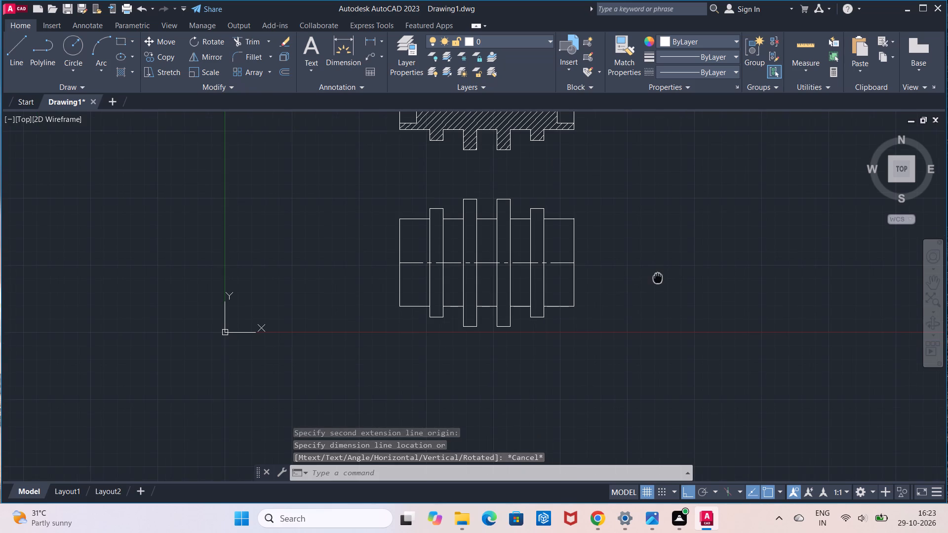
{"action": "middle_click_drag", "start_coordinate": [657, 278], "coordinate": [414, 337]}
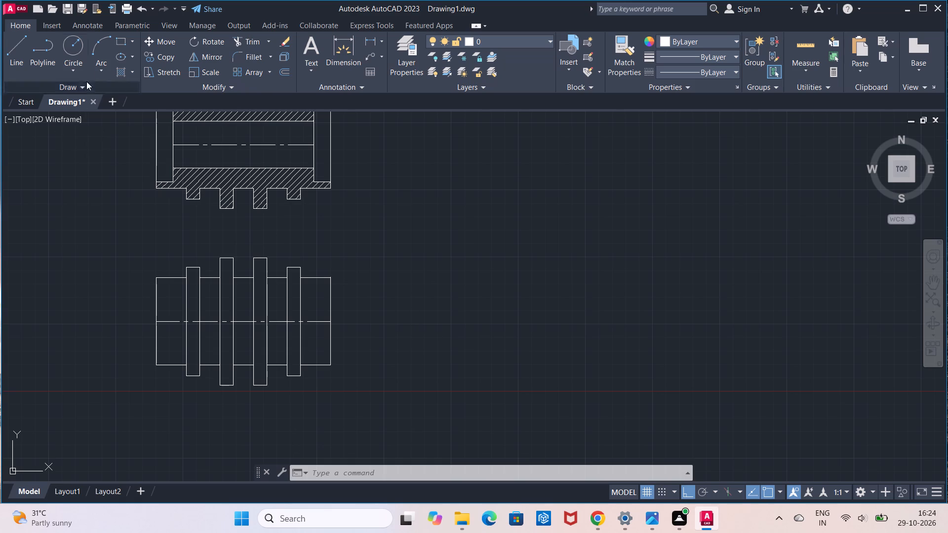
{"action": "left_click", "coordinate": [78, 48]}
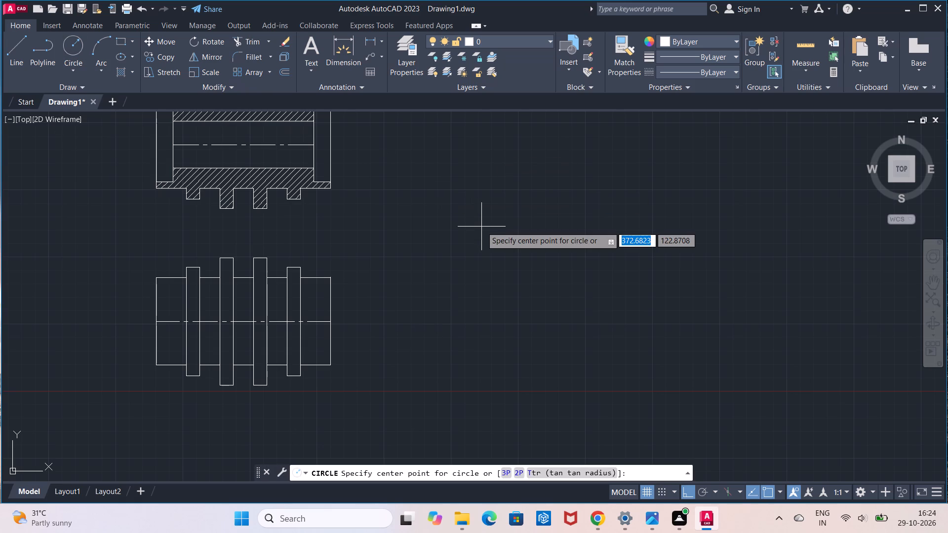
{"action": "left_click", "coordinate": [60, 66]}
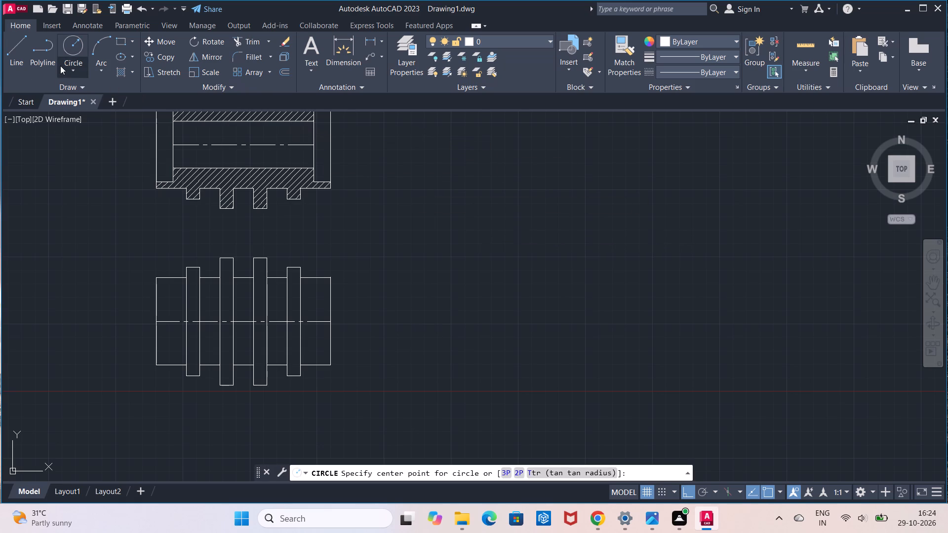
{"action": "left_click", "coordinate": [91, 108]}
{"action": "left_click", "coordinate": [487, 247]}
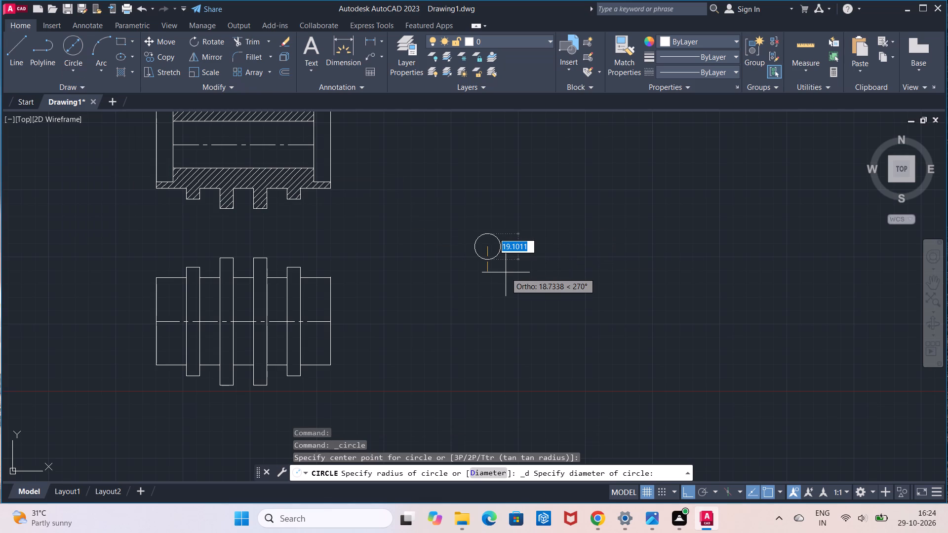
{"action": "type", "text": "35"}
{"action": "key", "text": "Return"}
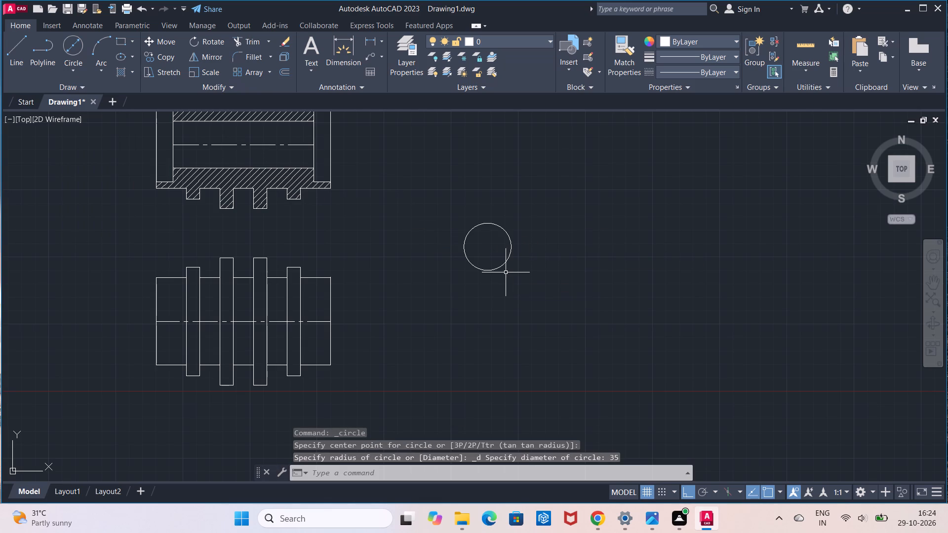
Draw two more circles concentric with the 35 circle, with diameters 55 and 65.
{"action": "left_click", "coordinate": [70, 45]}
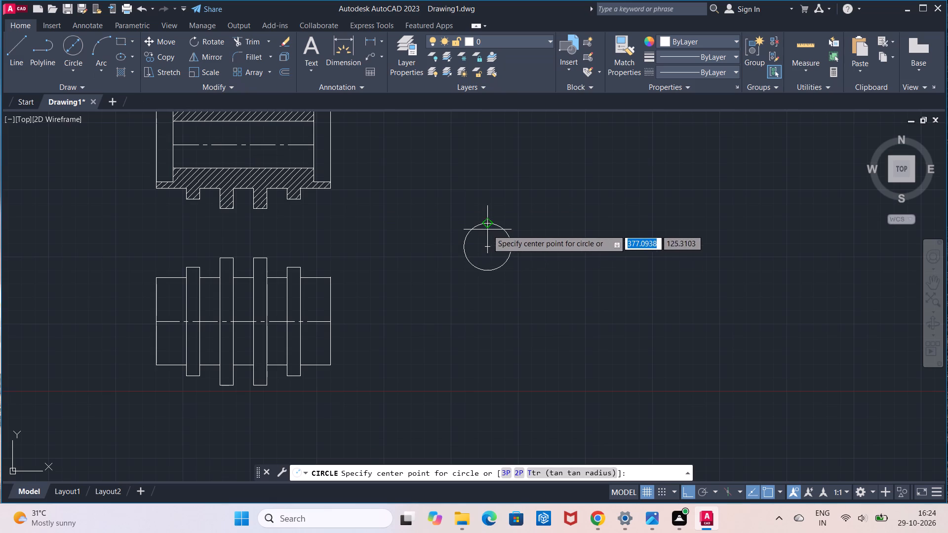
{"action": "left_click", "coordinate": [484, 245]}
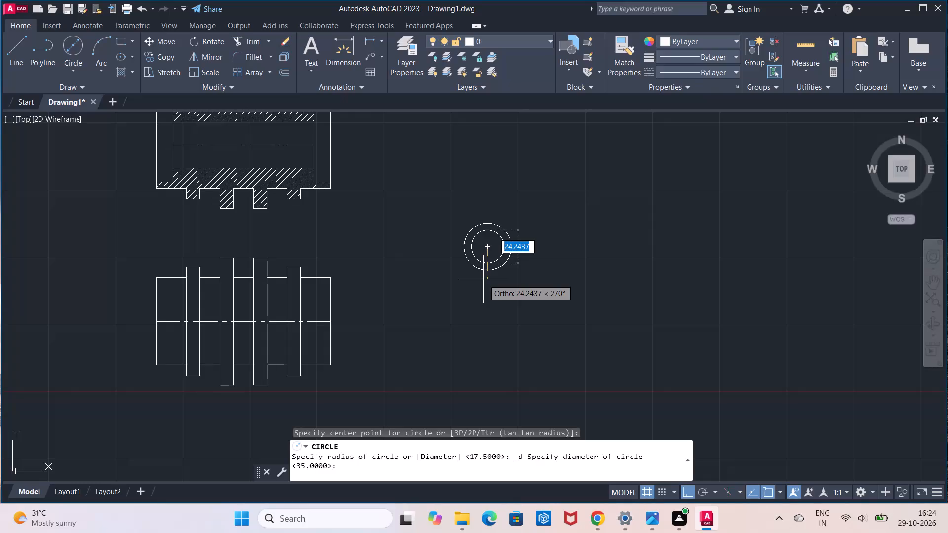
{"action": "type", "text": "55"}
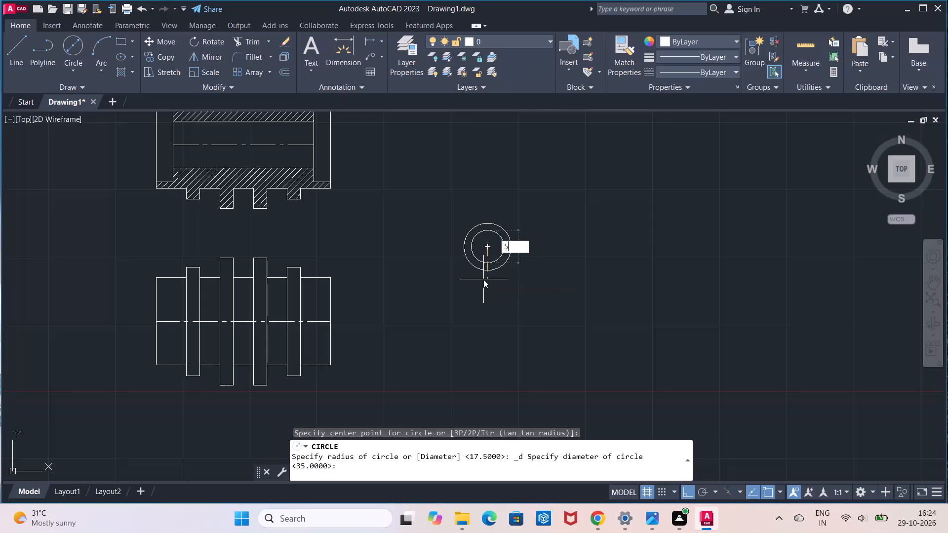
{"action": "key", "text": "Return"}
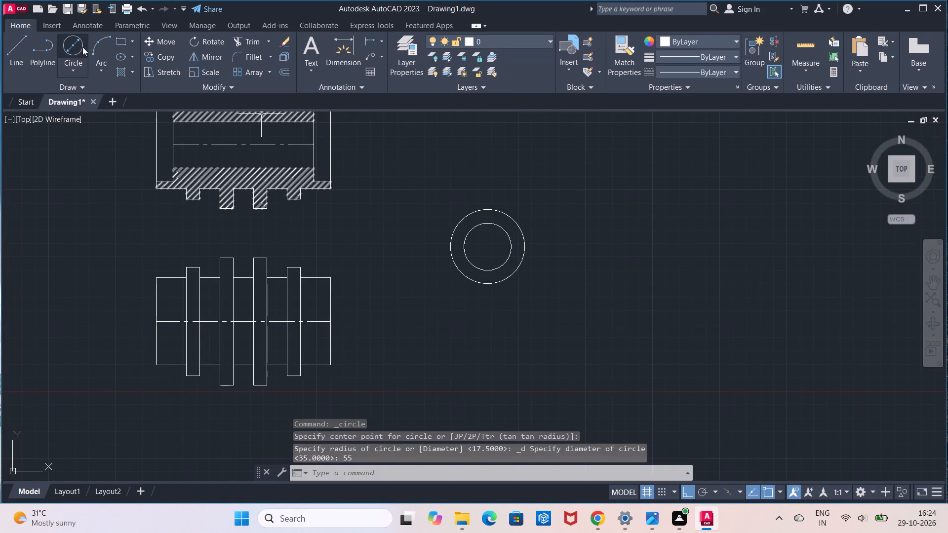
{"action": "left_click", "coordinate": [79, 46]}
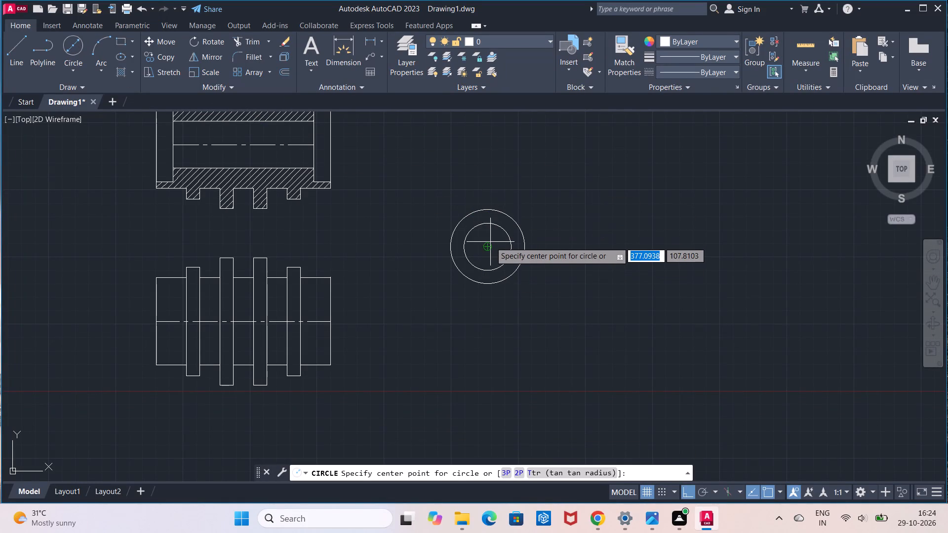
{"action": "left_click", "coordinate": [489, 246]}
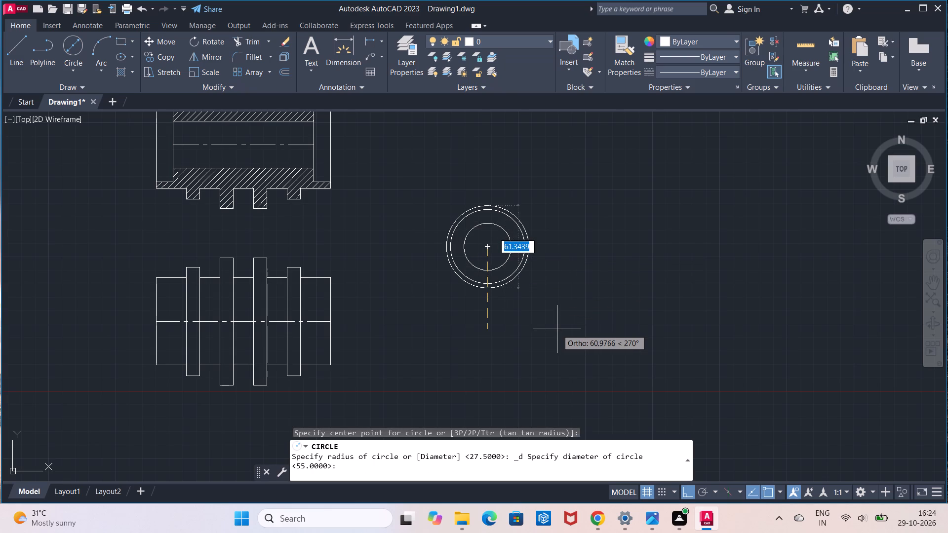
{"action": "type", "text": "65"}
{"action": "key", "text": "Return"}
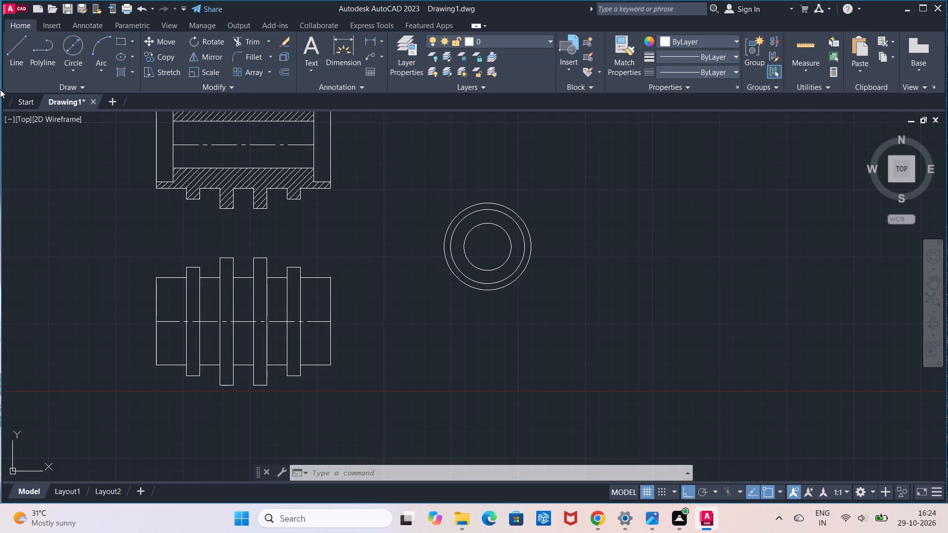
Draw two more circles concentric with the existing end-view circles, with diameters 81 and 95.
{"action": "left_click", "coordinate": [73, 47]}
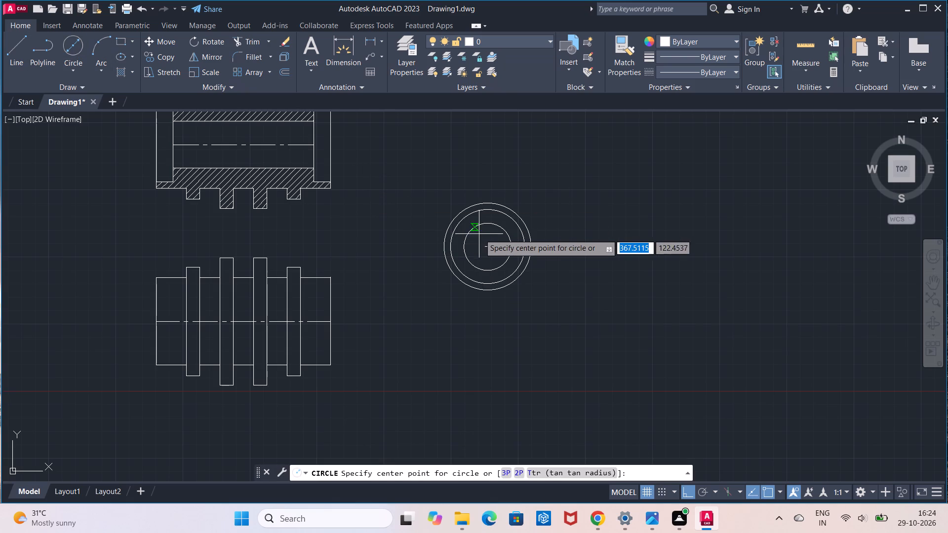
{"action": "left_click", "coordinate": [487, 245]}
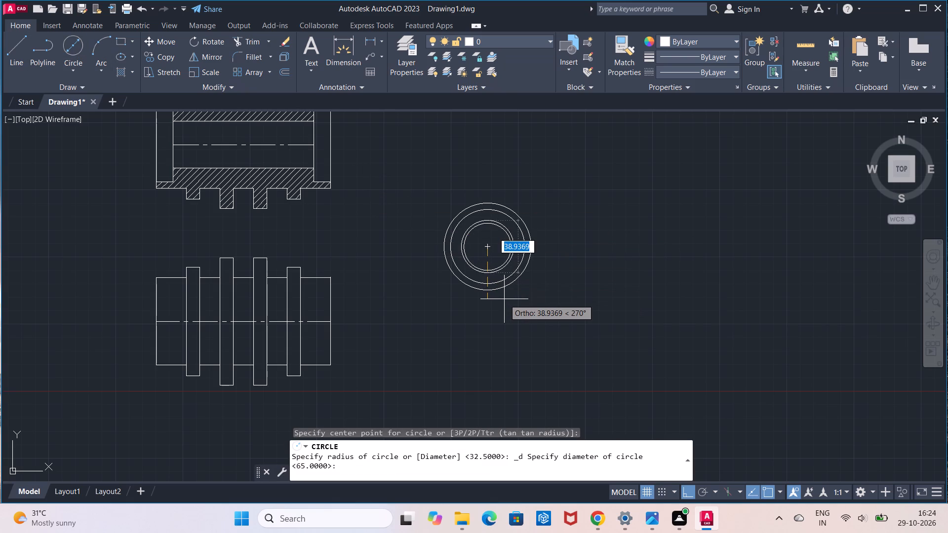
{"action": "type", "text": "81"}
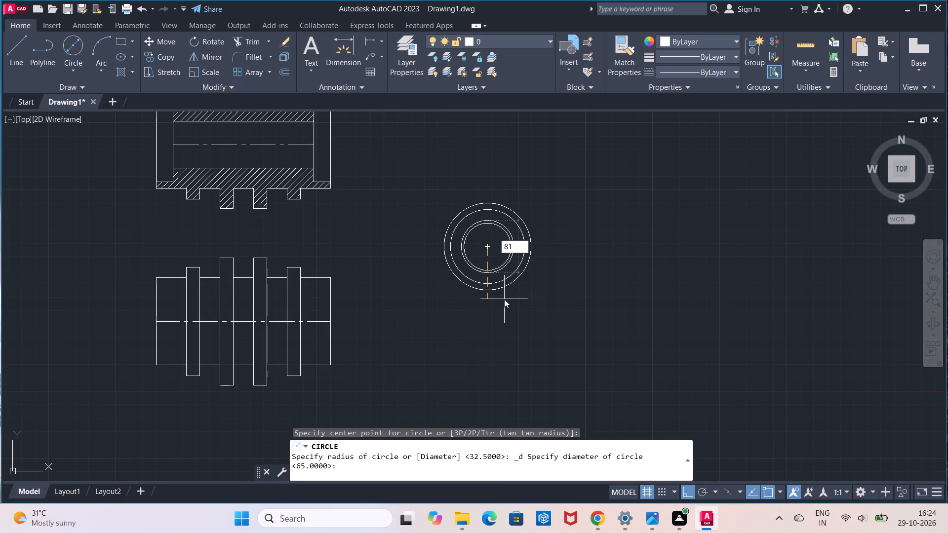
{"action": "key", "text": "Return"}
{"action": "left_click", "coordinate": [65, 46]}
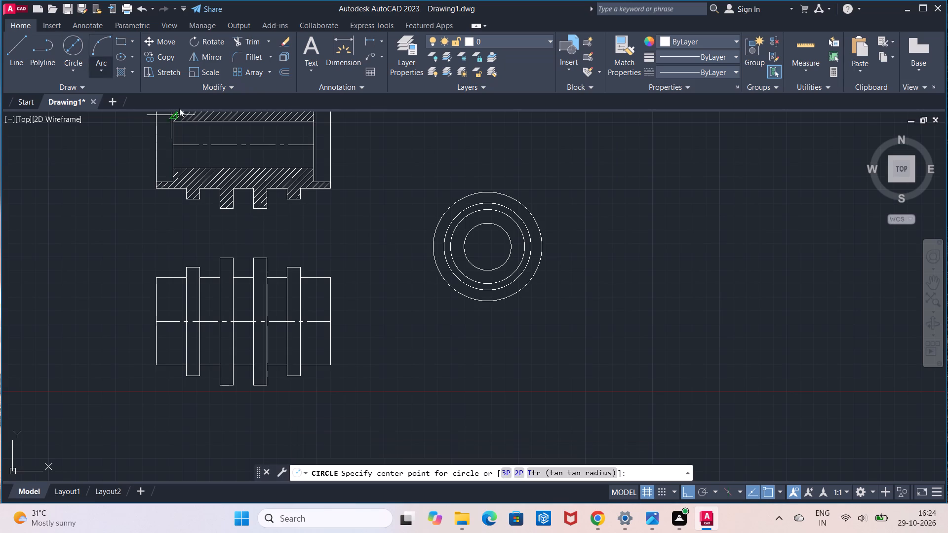
{"action": "left_click", "coordinate": [490, 246]}
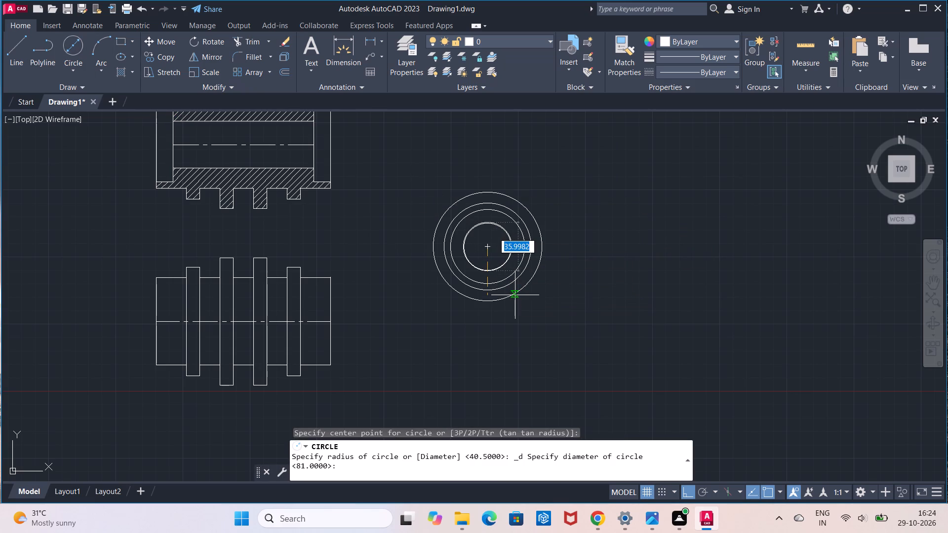
{"action": "type", "text": "95"}
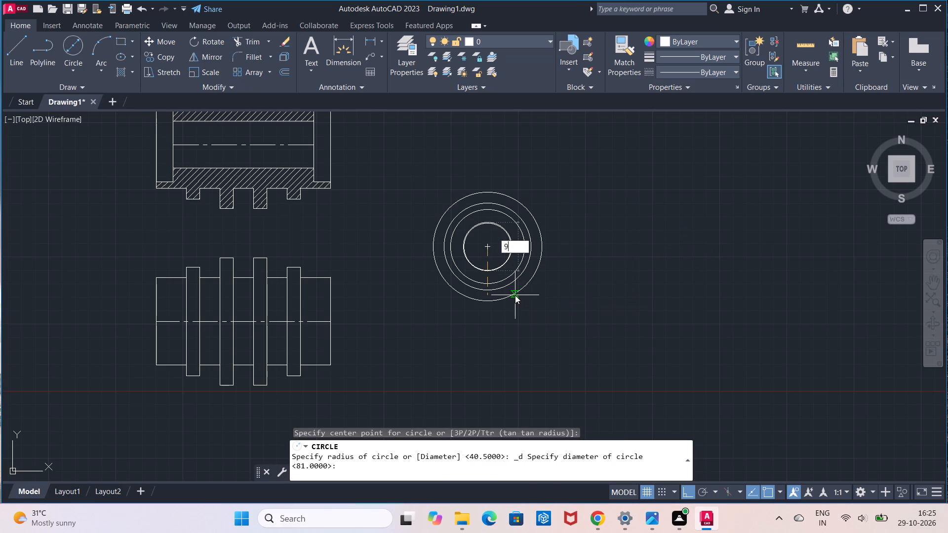
{"action": "key", "text": "Return"}
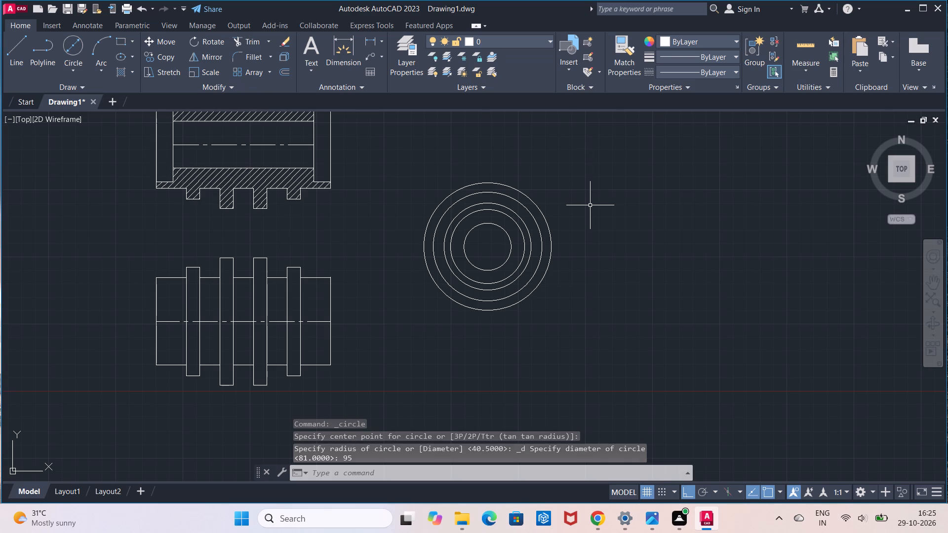
Add a center mark to the innermost circle of the end view.
{"action": "type", "text": "cm"}
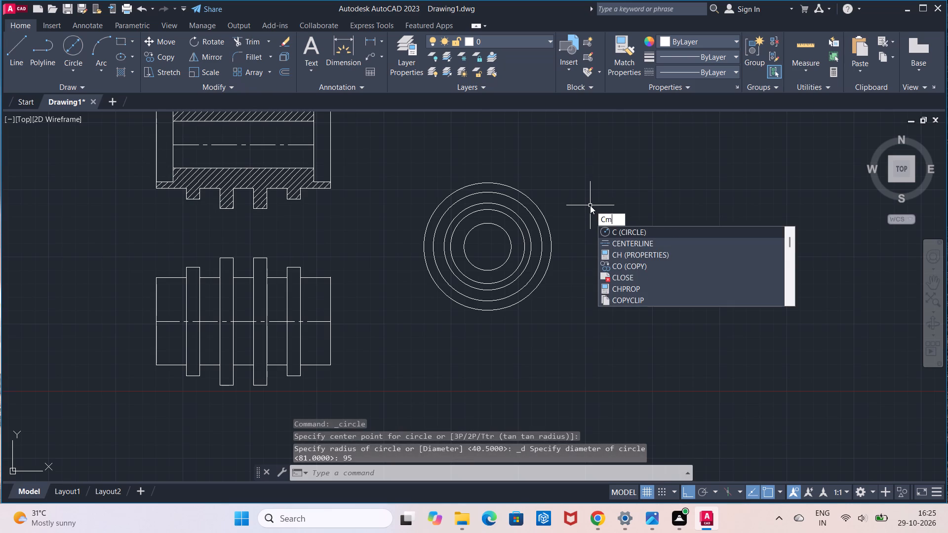
{"action": "left_click", "coordinate": [619, 228]}
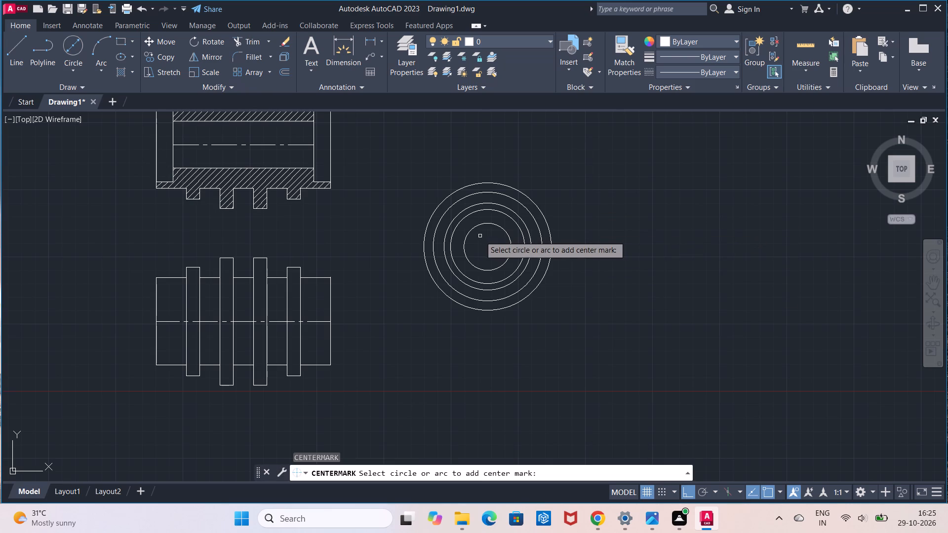
{"action": "left_click", "coordinate": [485, 224]}
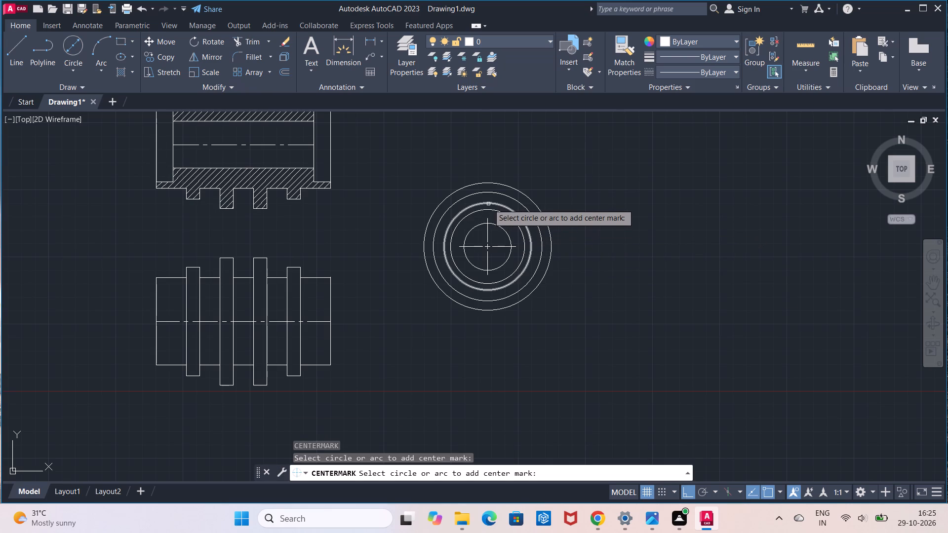
{"action": "key", "text": "Escape"}
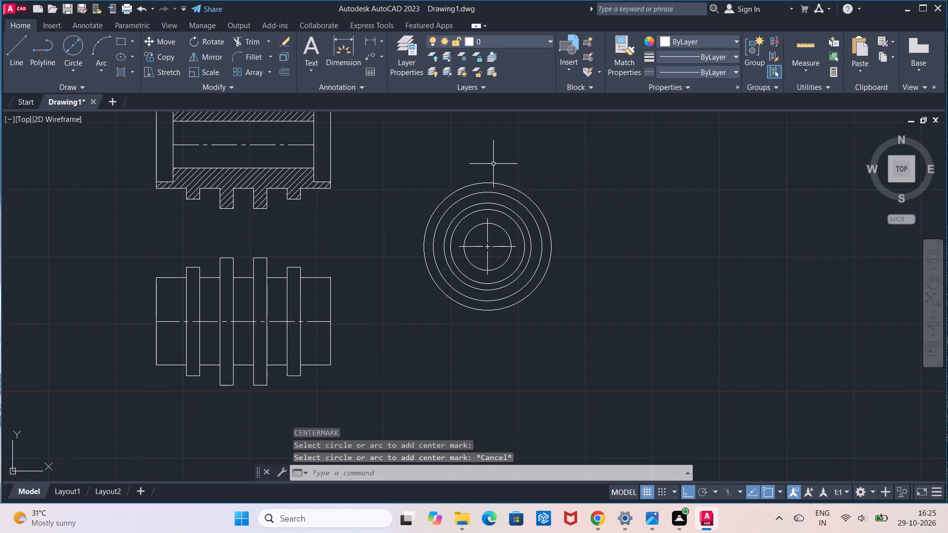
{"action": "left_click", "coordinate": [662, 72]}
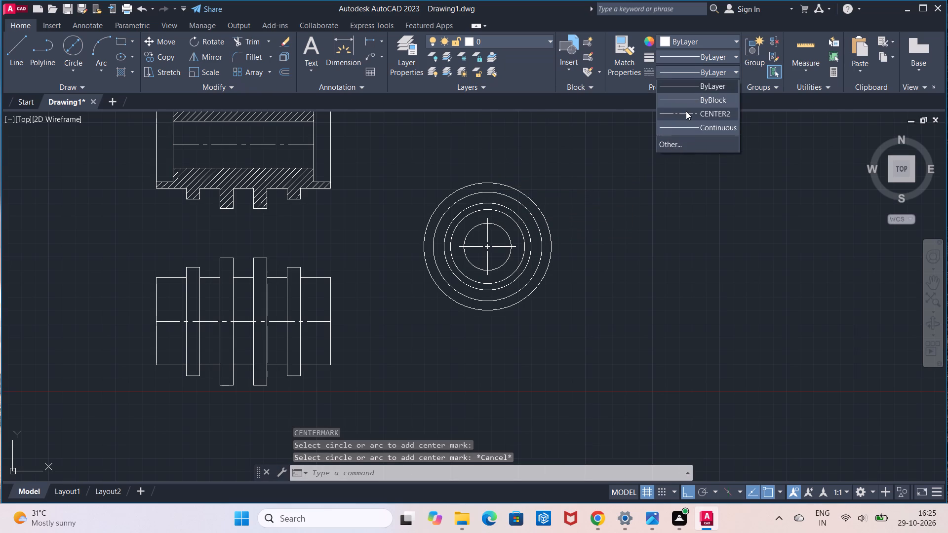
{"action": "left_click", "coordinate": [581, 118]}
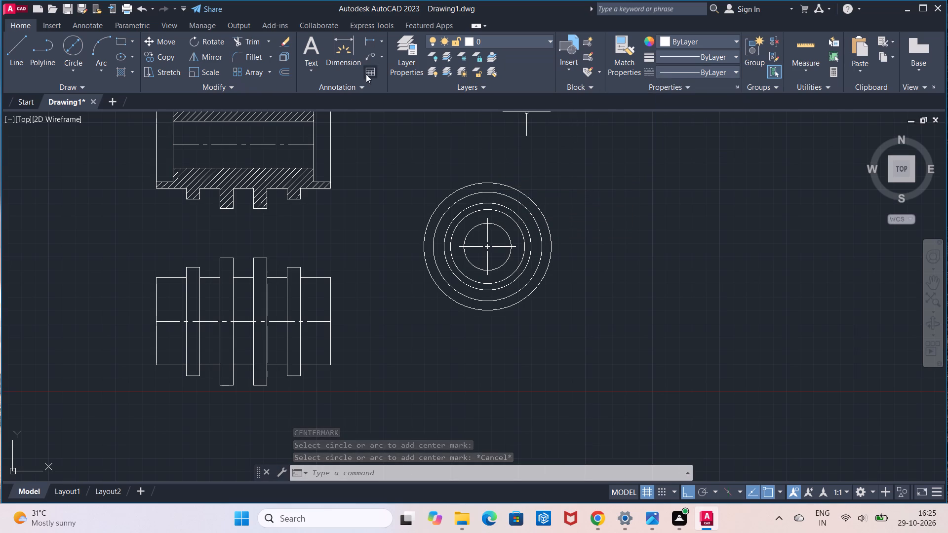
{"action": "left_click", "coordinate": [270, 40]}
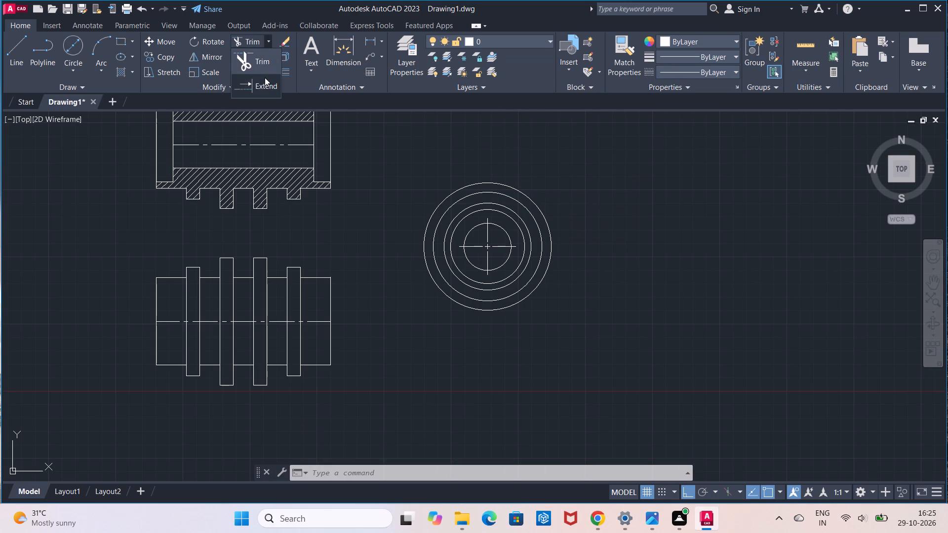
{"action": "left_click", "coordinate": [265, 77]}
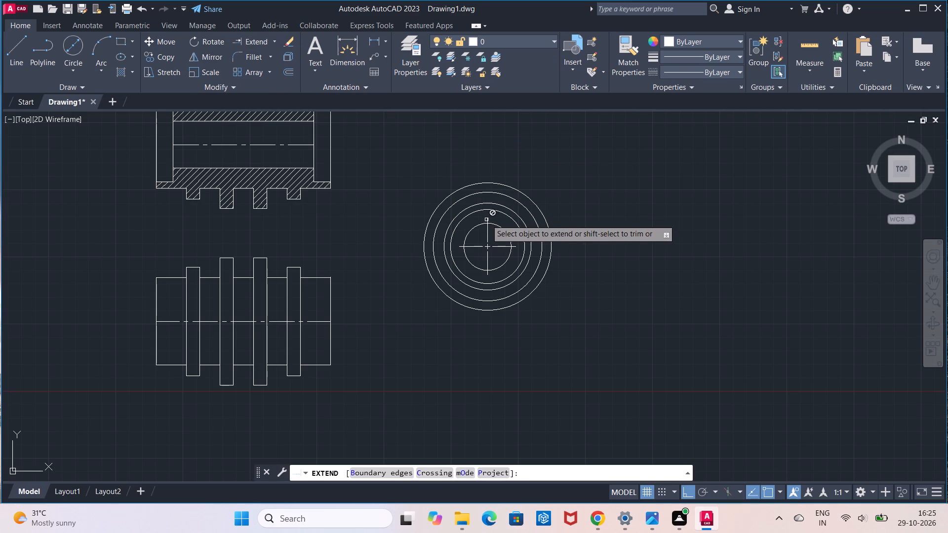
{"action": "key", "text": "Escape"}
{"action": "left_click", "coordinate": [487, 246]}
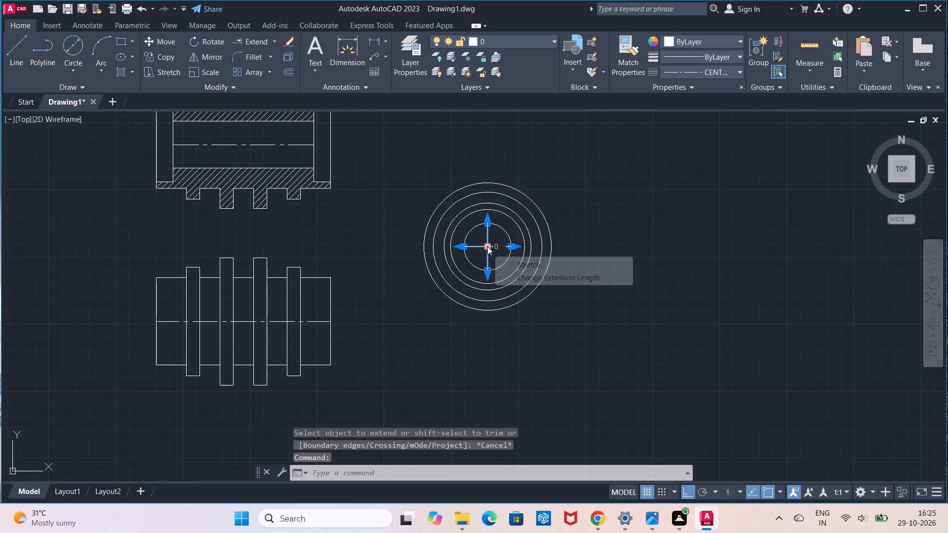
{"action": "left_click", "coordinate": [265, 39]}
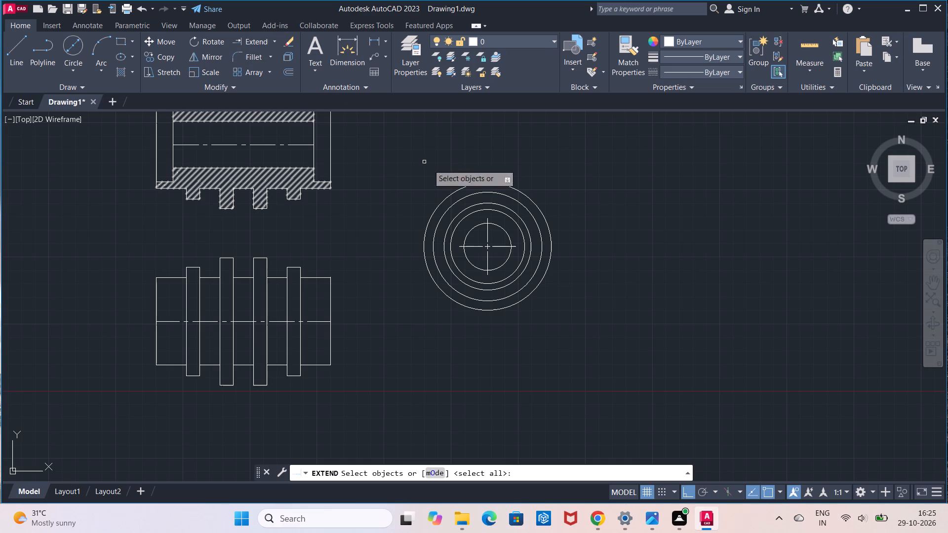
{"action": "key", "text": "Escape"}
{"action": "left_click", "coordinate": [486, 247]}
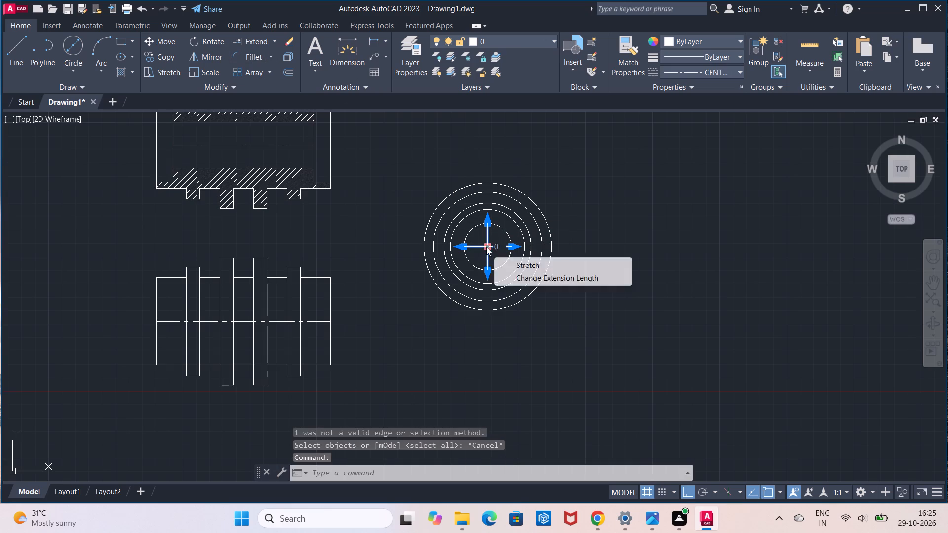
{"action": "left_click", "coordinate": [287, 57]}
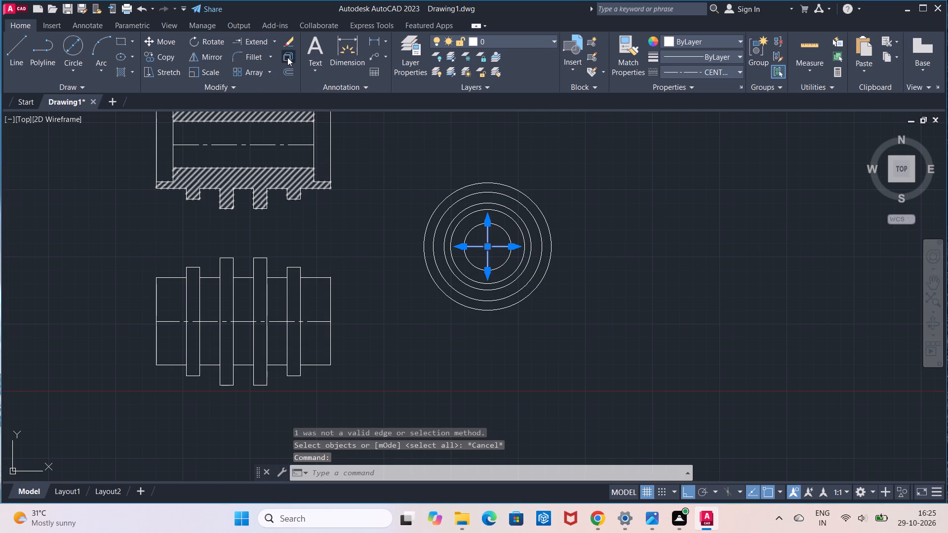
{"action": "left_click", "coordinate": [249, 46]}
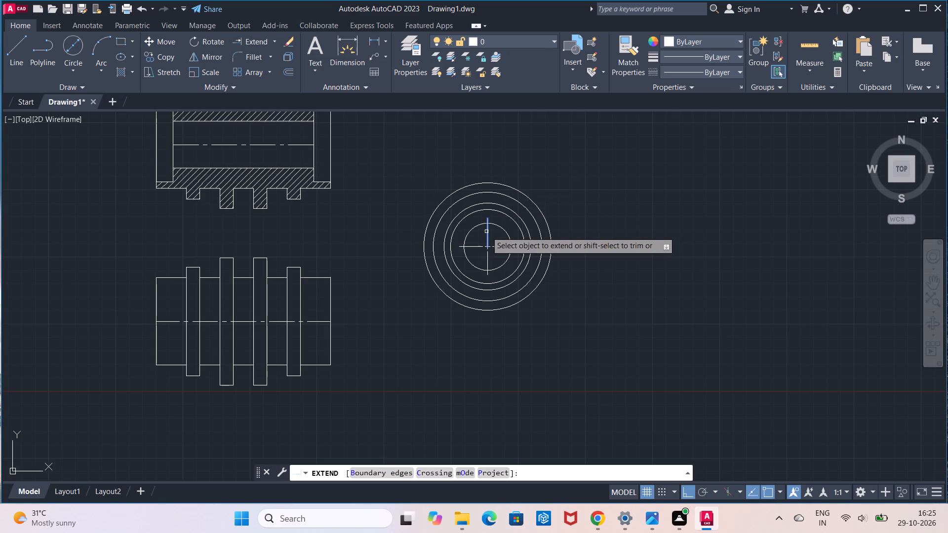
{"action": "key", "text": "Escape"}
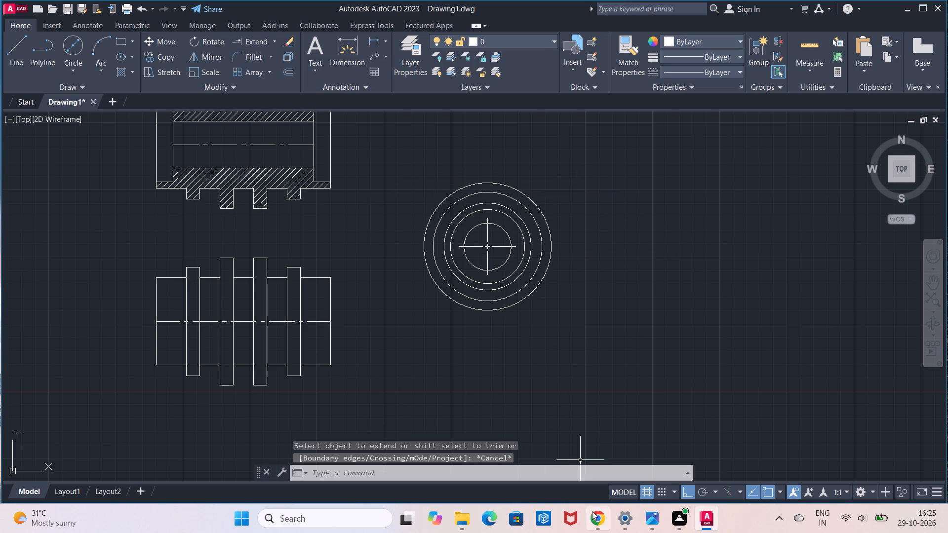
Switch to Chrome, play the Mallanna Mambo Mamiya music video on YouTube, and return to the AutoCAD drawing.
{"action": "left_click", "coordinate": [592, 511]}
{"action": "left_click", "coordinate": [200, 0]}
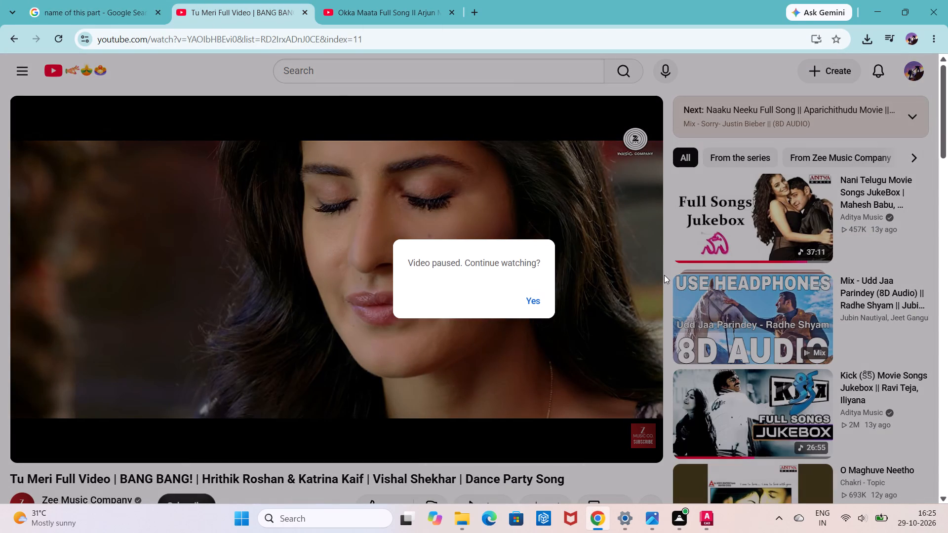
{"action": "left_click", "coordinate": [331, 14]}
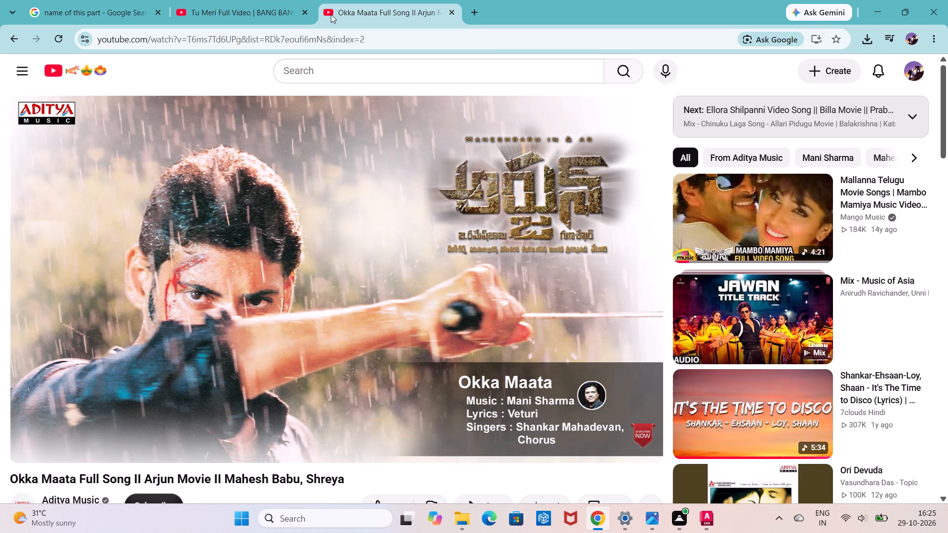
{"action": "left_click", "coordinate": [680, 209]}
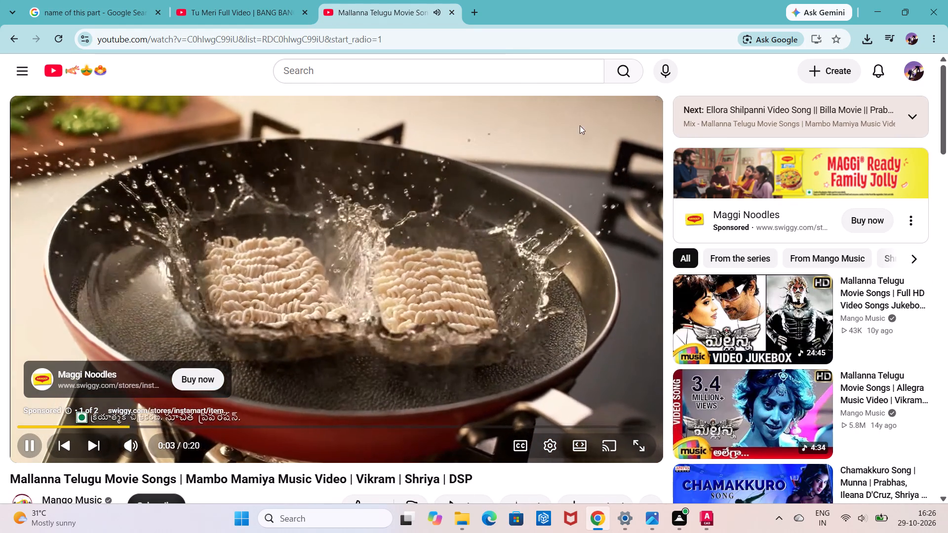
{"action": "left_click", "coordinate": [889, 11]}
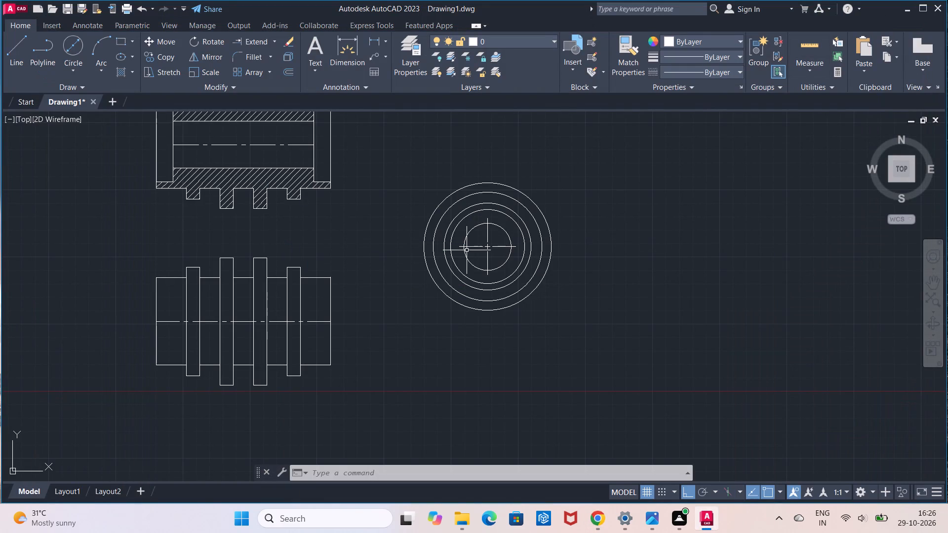
Extend both horizontal arms of the end view's center mark out to the outermost circle.
{"action": "key", "text": "Escape"}
{"action": "scroll", "coordinate": [467, 250], "scroll_direction": "up", "scroll_amount": 1}
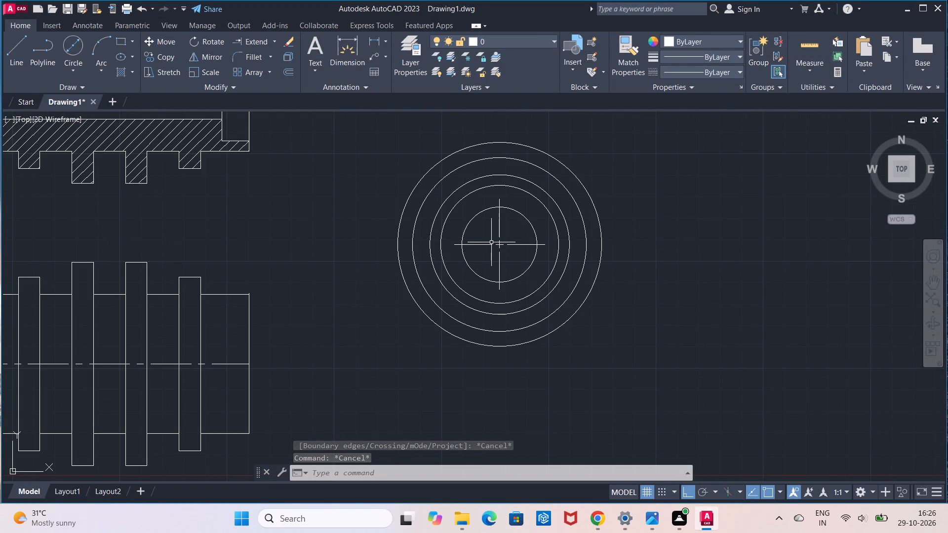
{"action": "left_click", "coordinate": [264, 42]}
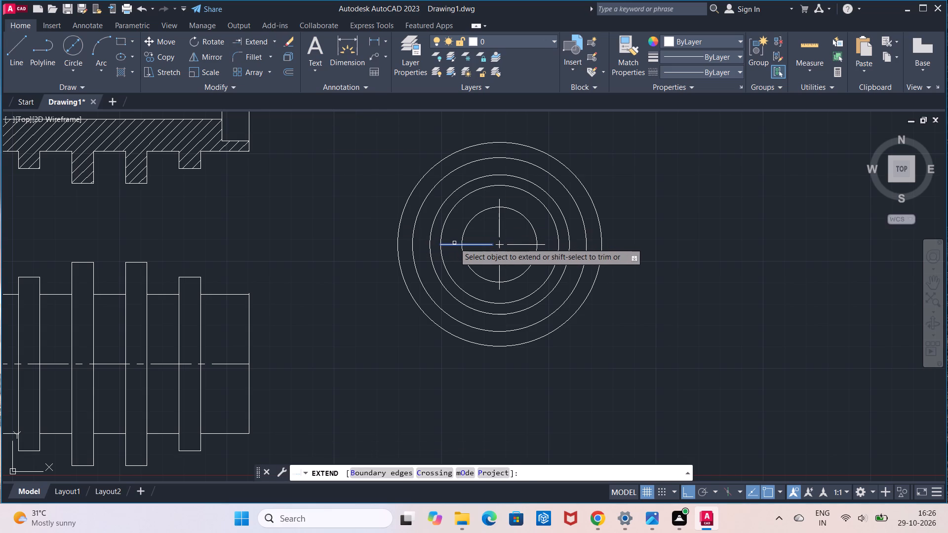
{"action": "left_click", "coordinate": [454, 243]}
{"action": "left_click", "coordinate": [453, 244]}
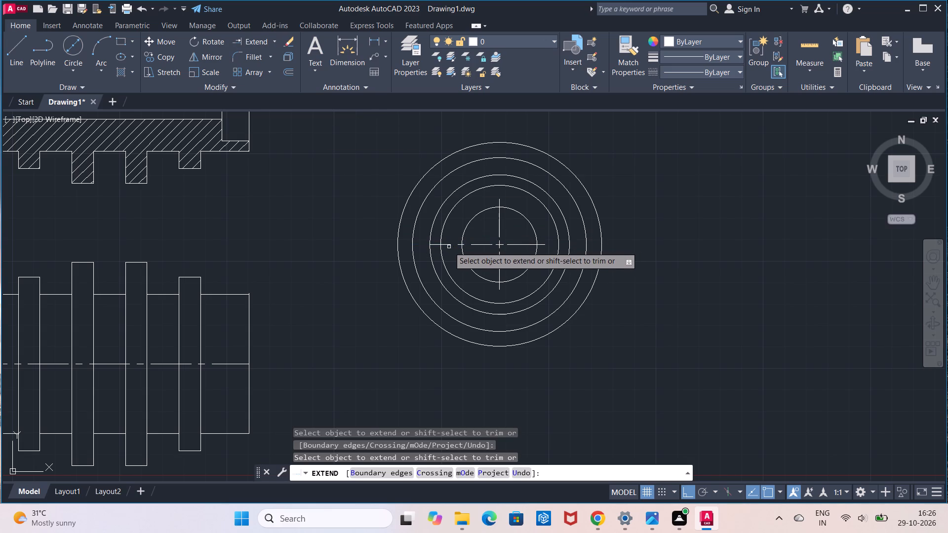
{"action": "left_click", "coordinate": [434, 245]}
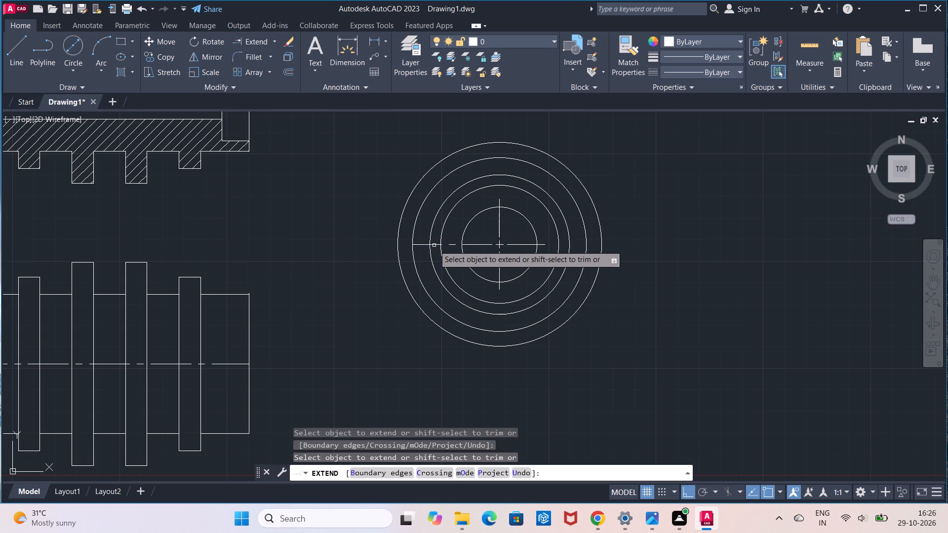
{"action": "left_click", "coordinate": [418, 244]}
{"action": "left_click", "coordinate": [523, 245]}
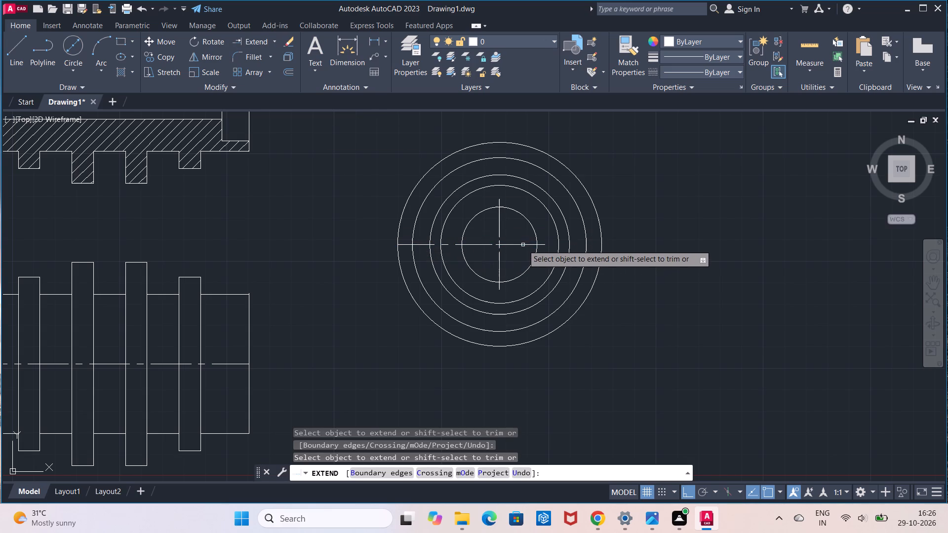
{"action": "left_click", "coordinate": [537, 244]}
{"action": "left_click", "coordinate": [550, 244]}
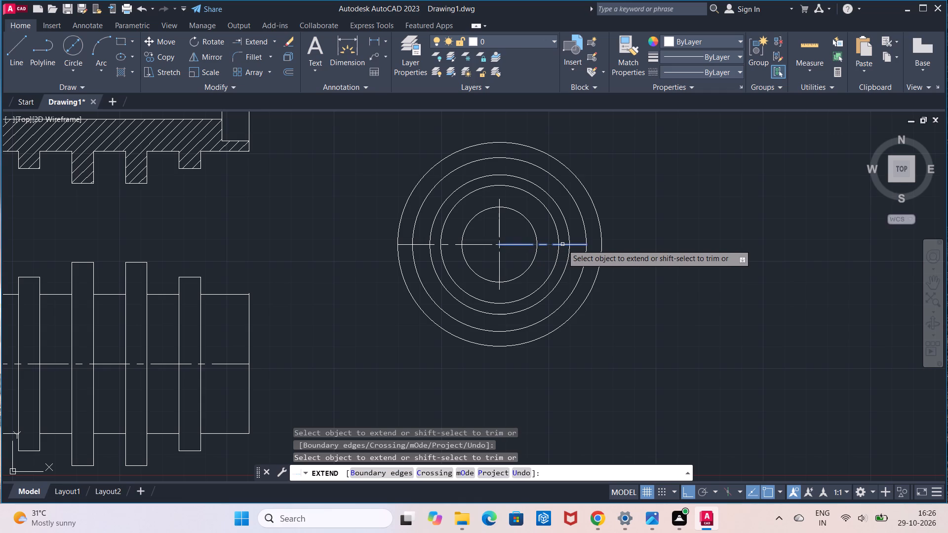
{"action": "left_click", "coordinate": [562, 244]}
{"action": "left_click", "coordinate": [577, 246]}
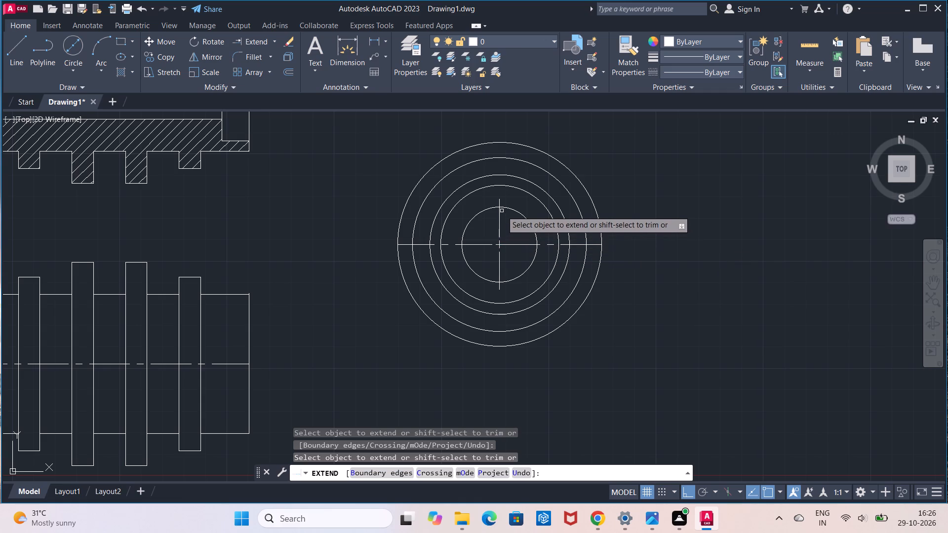
Extend both vertical arms of the end view's center mark out to the outermost circle.
{"action": "left_click", "coordinate": [500, 206]}
{"action": "left_click", "coordinate": [499, 192]}
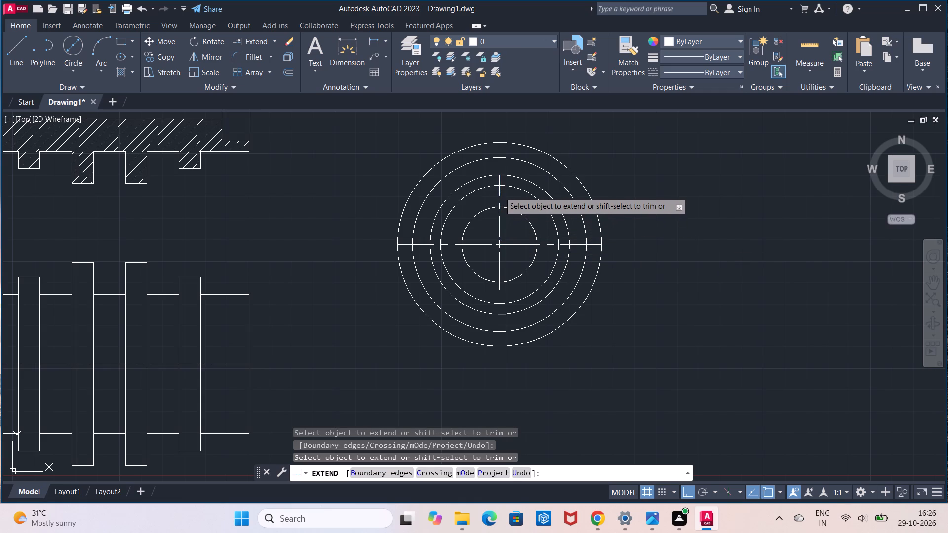
{"action": "left_click", "coordinate": [500, 184]}
{"action": "left_click", "coordinate": [500, 174]}
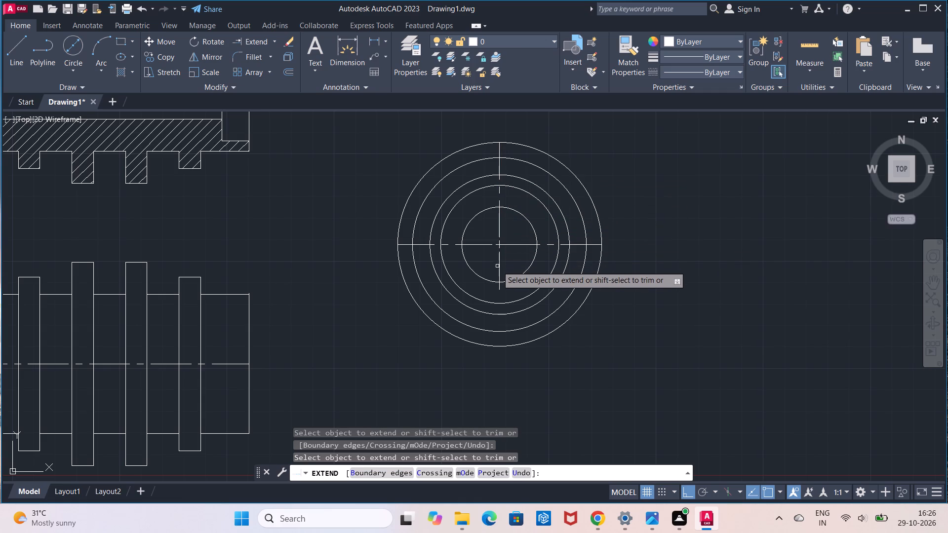
{"action": "left_click", "coordinate": [499, 268]}
{"action": "left_click", "coordinate": [499, 279]}
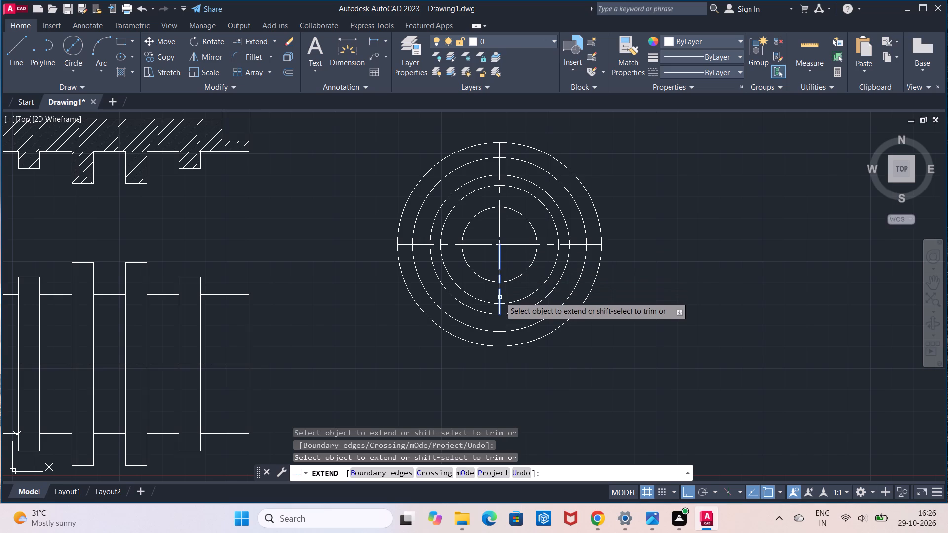
{"action": "left_click", "coordinate": [500, 297]}
{"action": "left_click", "coordinate": [500, 307]}
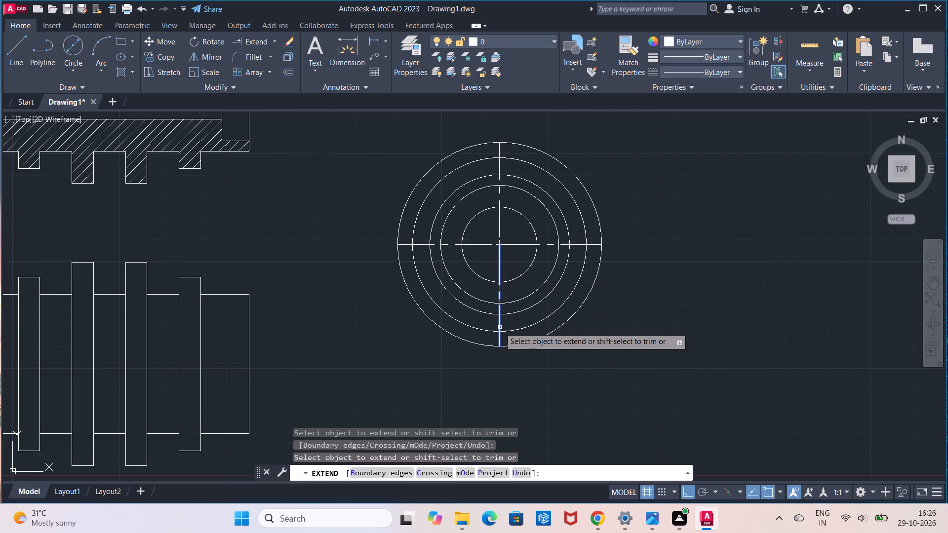
{"action": "left_click", "coordinate": [500, 327]}
{"action": "key", "text": "Escape"}
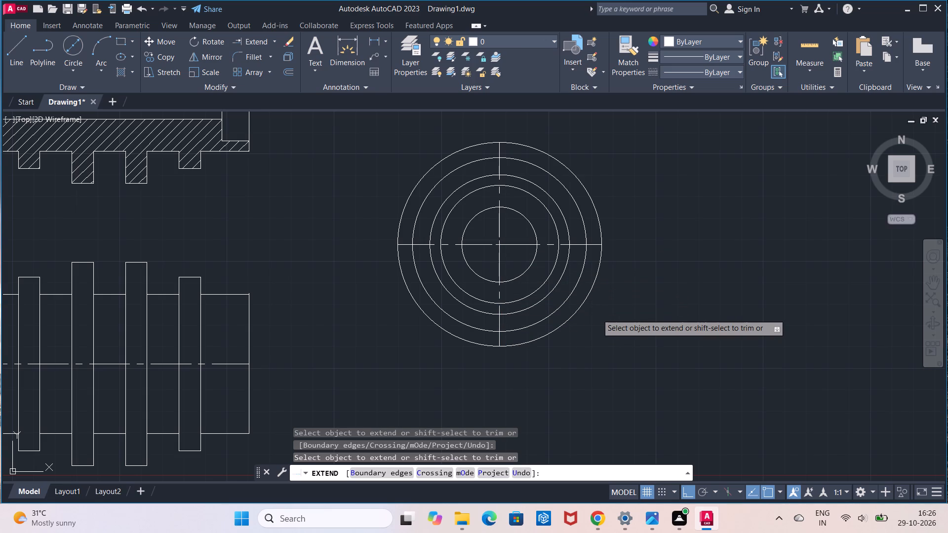
Add a horizontal linear dimension for the depth of the left end recess, placed above the hatched section view.
{"action": "scroll", "coordinate": [597, 314], "scroll_direction": "down", "scroll_amount": 1}
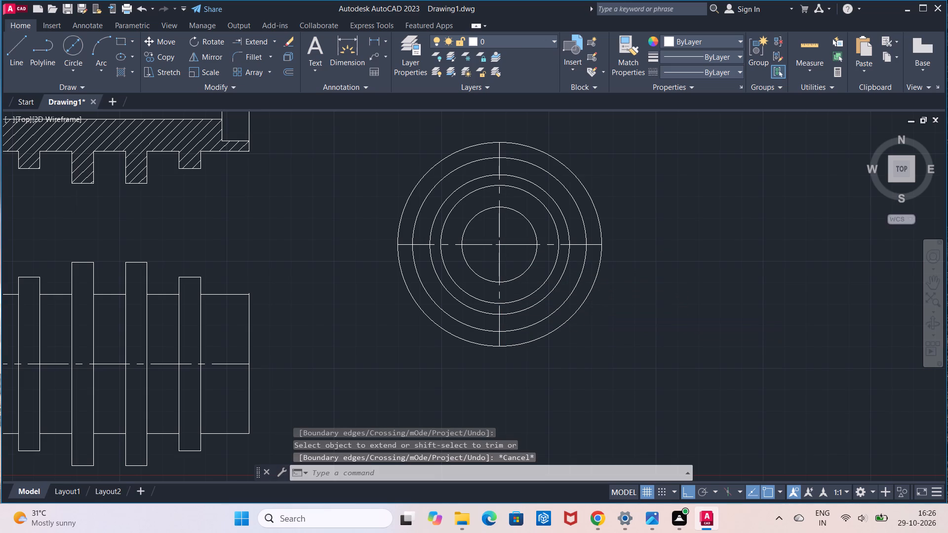
{"action": "scroll", "coordinate": [597, 314], "scroll_direction": "down", "scroll_amount": 1}
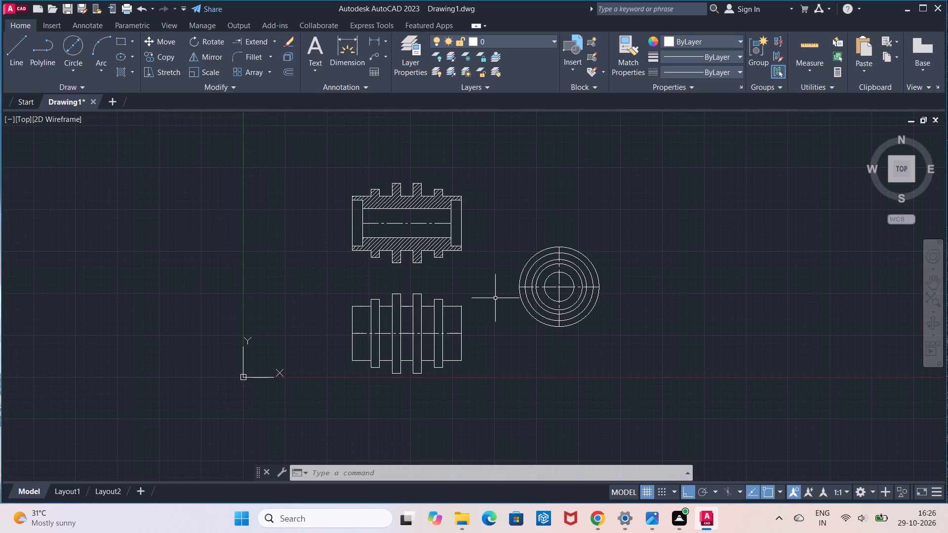
{"action": "middle_click", "coordinate": [493, 264]}
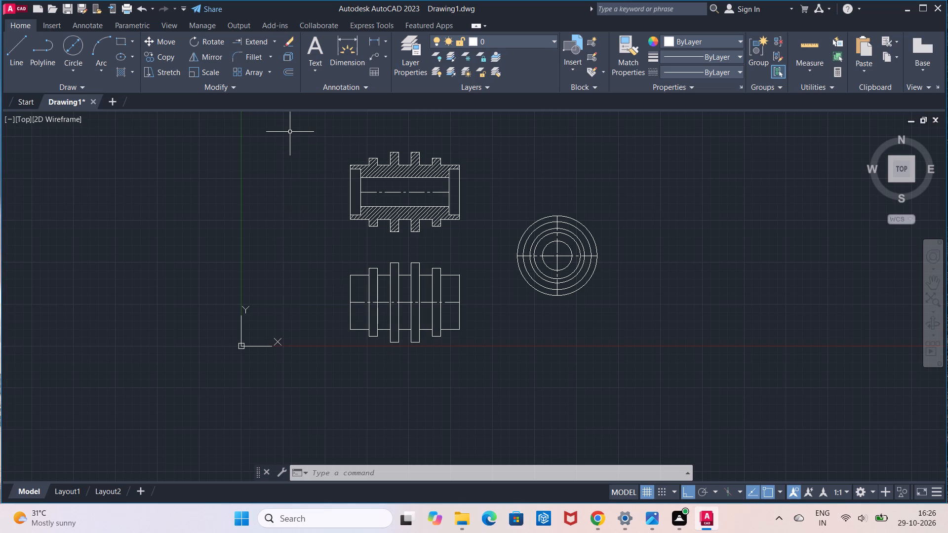
{"action": "left_click", "coordinate": [376, 32]}
{"action": "left_click", "coordinate": [27, 18]}
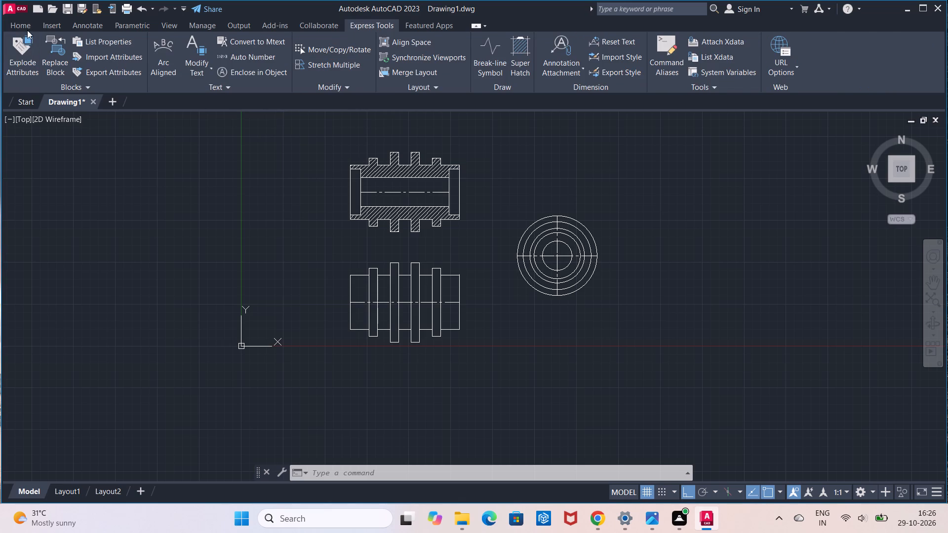
{"action": "left_click", "coordinate": [27, 28]}
{"action": "scroll", "coordinate": [350, 161], "scroll_direction": "up", "scroll_amount": 1}
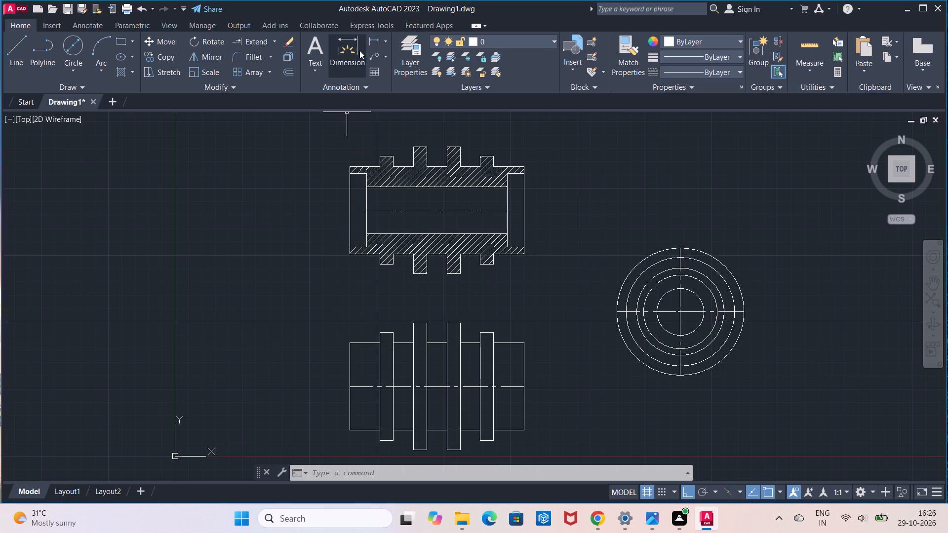
{"action": "left_click_drag", "start_coordinate": [372, 43], "coordinate": [370, 49]}
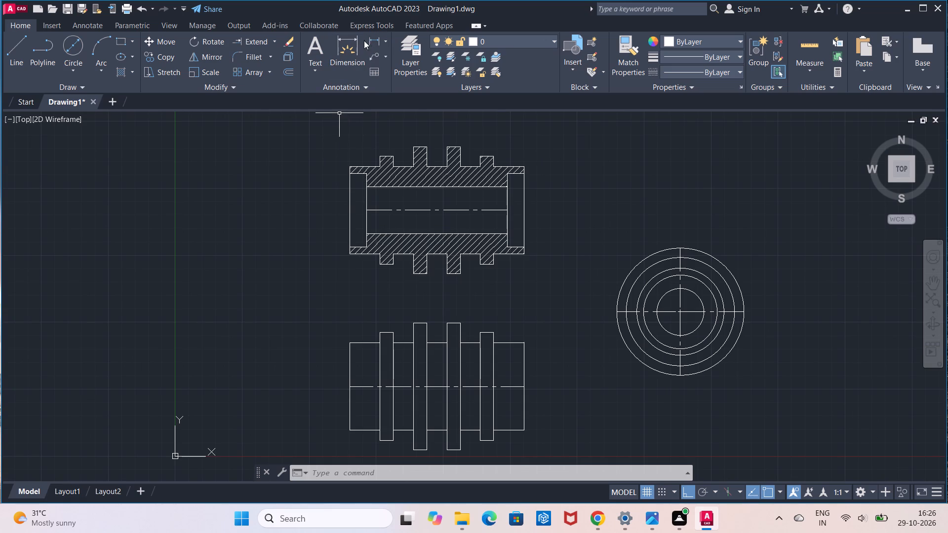
{"action": "left_click_drag", "start_coordinate": [372, 38], "coordinate": [369, 52]}
{"action": "left_click", "coordinate": [372, 44]}
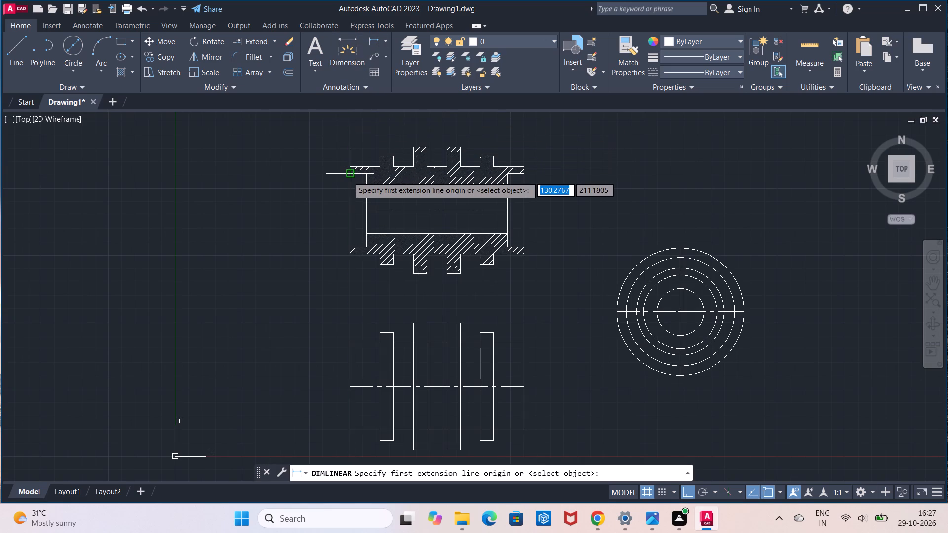
{"action": "left_click", "coordinate": [348, 176]}
{"action": "left_click", "coordinate": [366, 174]}
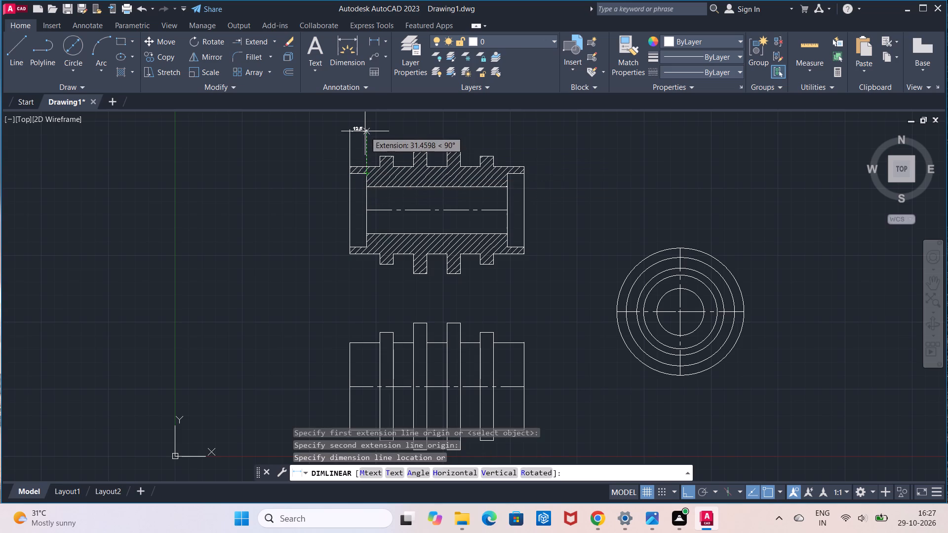
{"action": "left_click", "coordinate": [365, 131]}
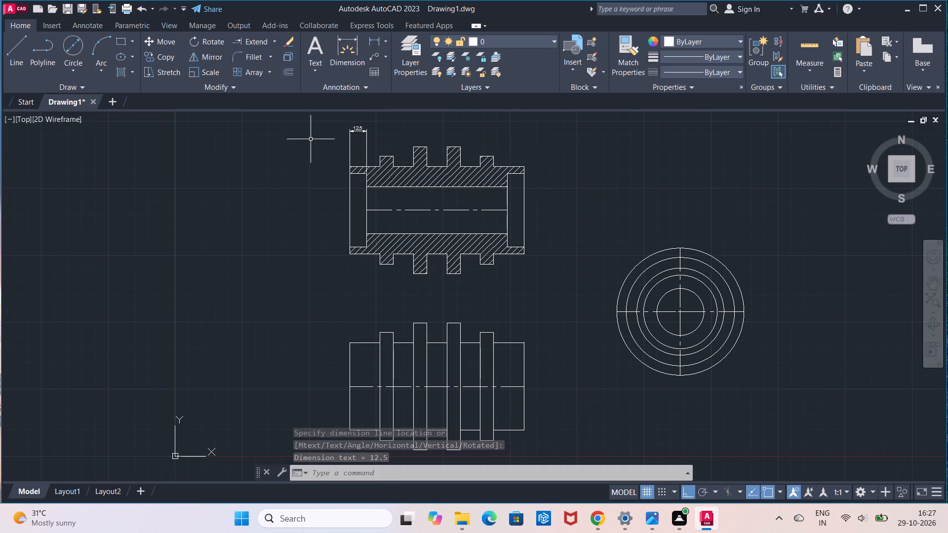
Add a linear dimension for the bore length between the two end recesses, placed inside the section view's bore.
{"action": "left_click", "coordinate": [373, 44]}
{"action": "left_click", "coordinate": [364, 209]}
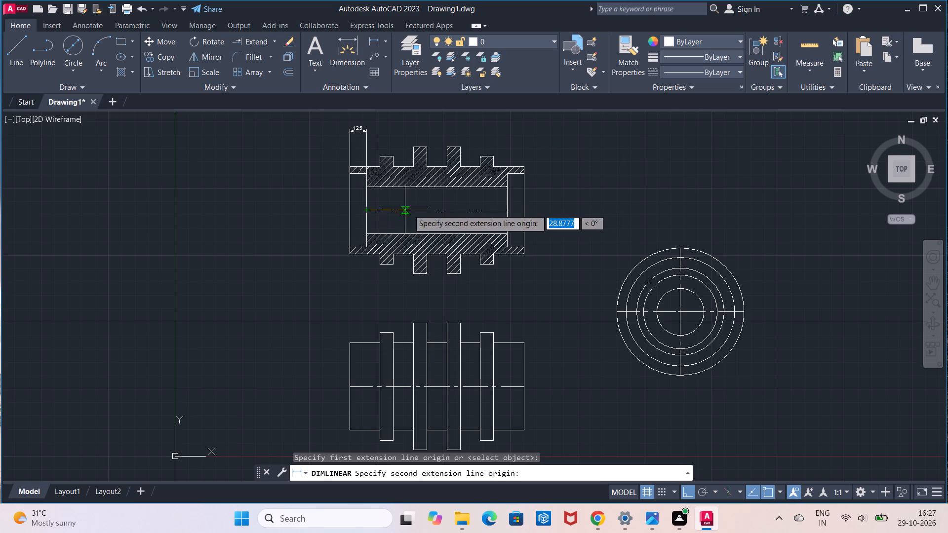
{"action": "left_click", "coordinate": [504, 209]}
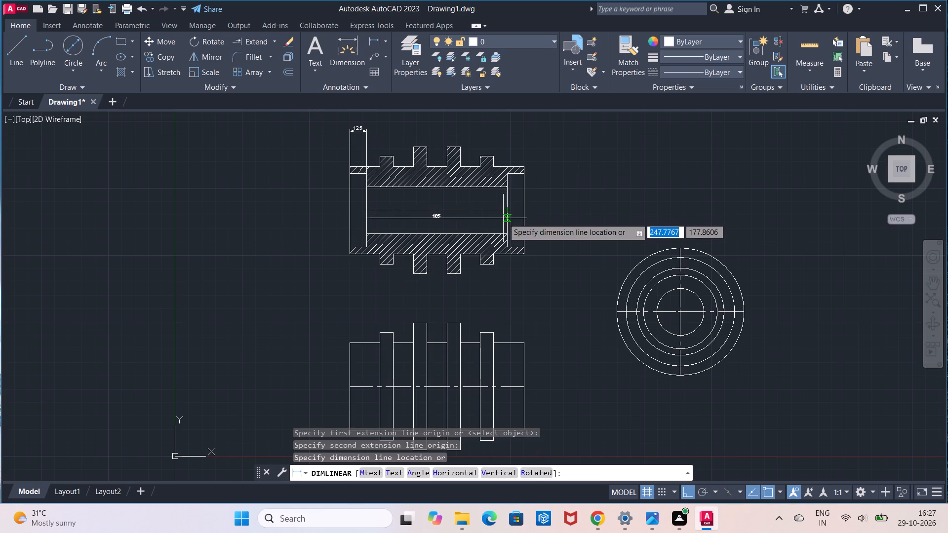
{"action": "left_click", "coordinate": [503, 218]}
Delete the horizontal center line in the section view's bore.
{"action": "left_click", "coordinate": [486, 210]}
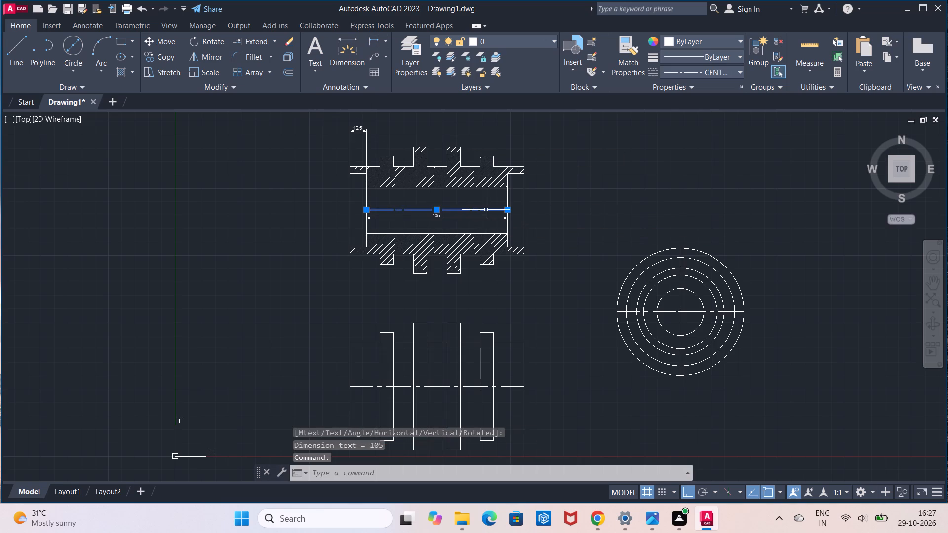
{"action": "key", "text": "Delete"}
Dimension the span across the outer edges of the four ribs, placing it above the unhatched outside view.
{"action": "scroll", "coordinate": [469, 221], "scroll_direction": "up", "scroll_amount": 1}
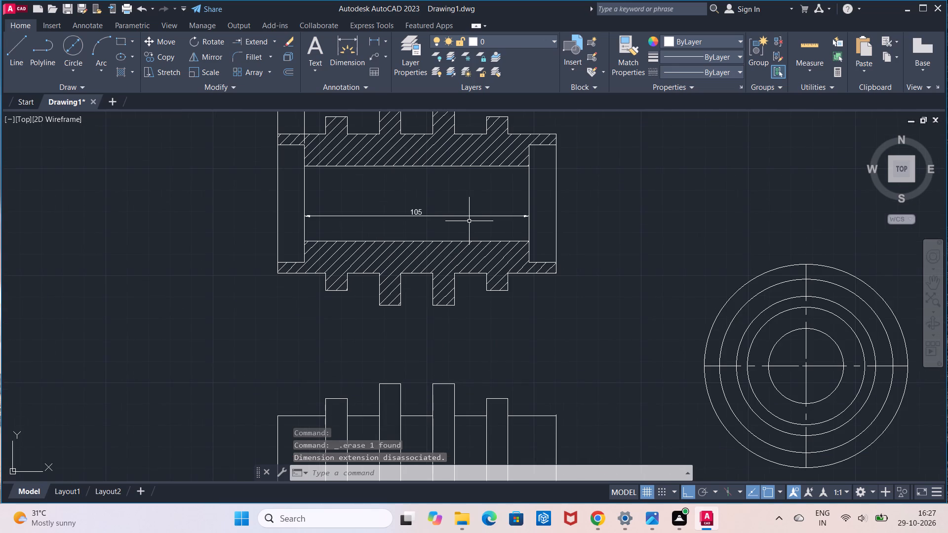
{"action": "scroll", "coordinate": [469, 221], "scroll_direction": "down", "scroll_amount": 1}
{"action": "middle_click_drag", "start_coordinate": [461, 302], "coordinate": [461, 261]}
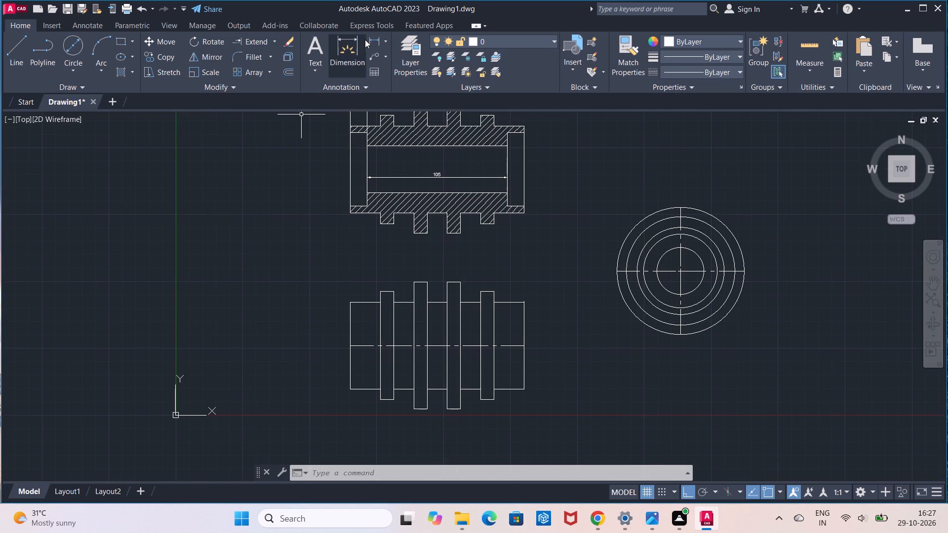
{"action": "left_click", "coordinate": [370, 40]}
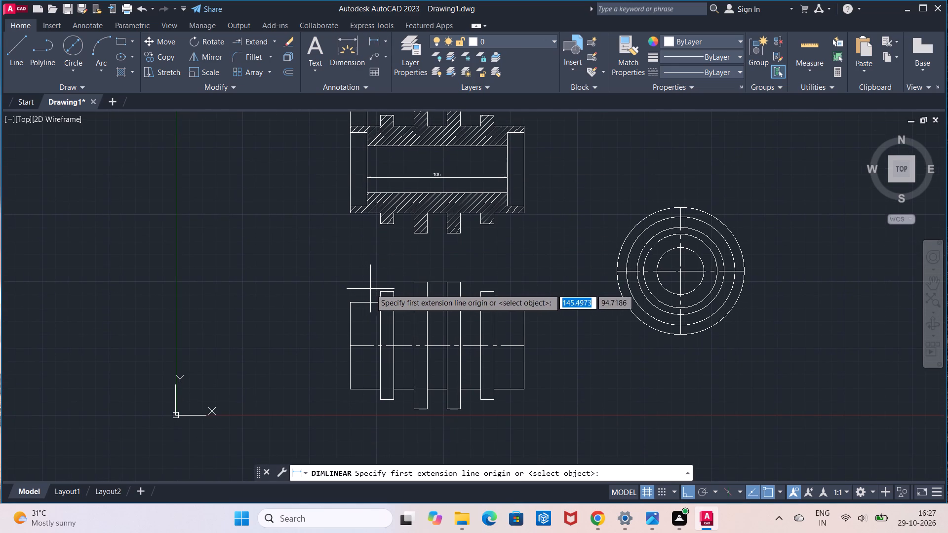
{"action": "left_click", "coordinate": [375, 290]}
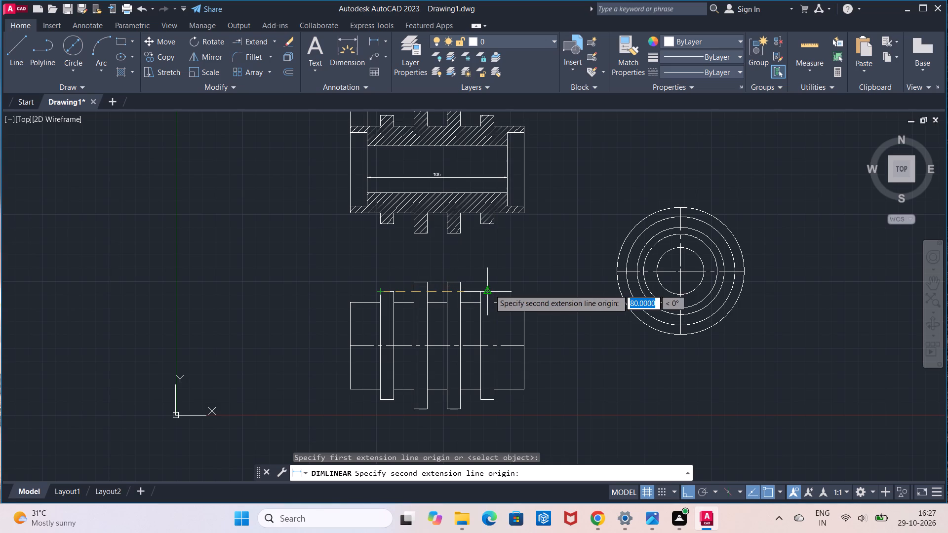
{"action": "left_click", "coordinate": [495, 289]}
{"action": "left_click", "coordinate": [492, 264]}
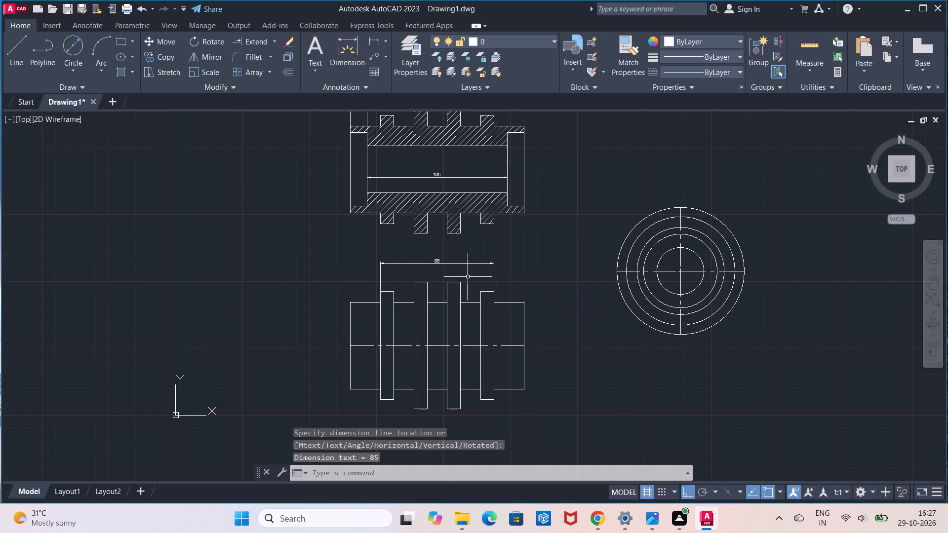
Dimension the overall length of the cylinder in the outside view, placing the dimension line below it.
{"action": "middle_click_drag", "start_coordinate": [465, 343], "coordinate": [471, 309]}
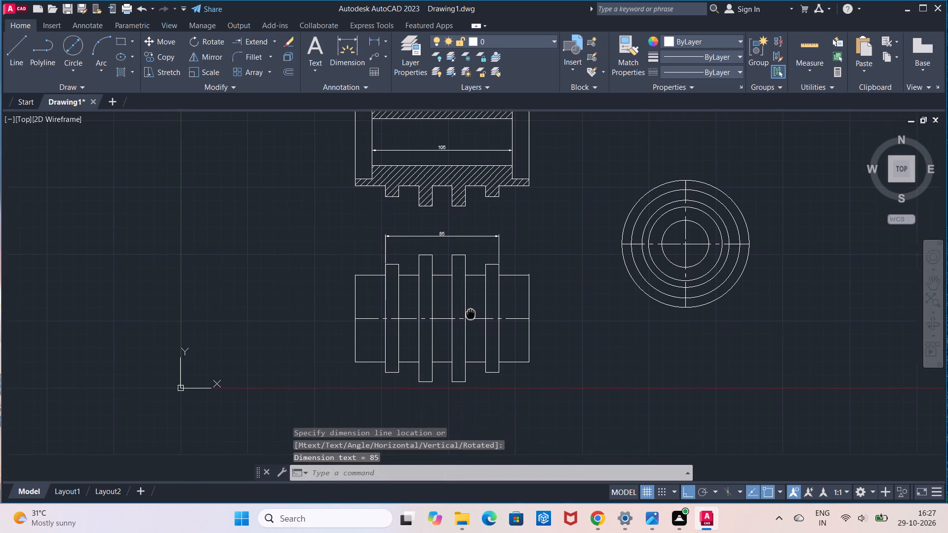
{"action": "middle_click_drag", "start_coordinate": [471, 309], "coordinate": [471, 284]}
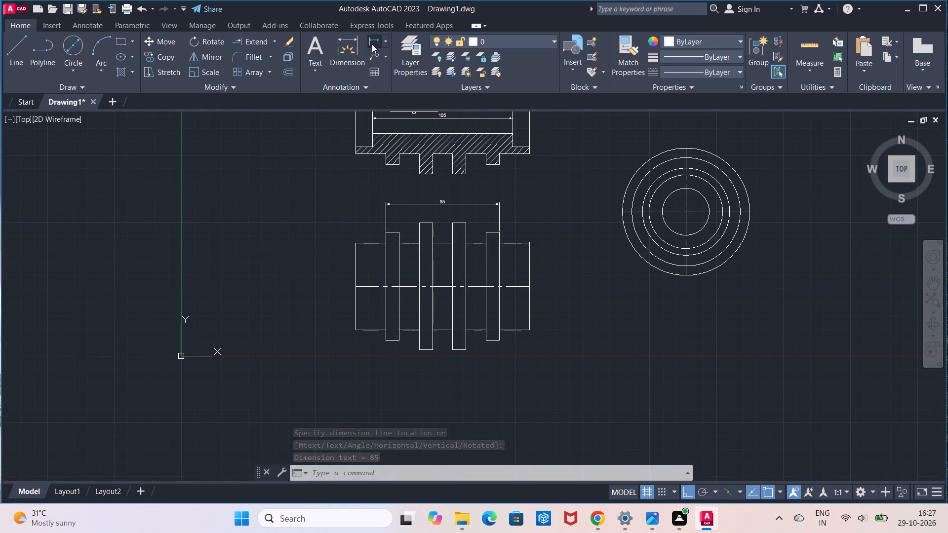
{"action": "left_click_drag", "start_coordinate": [374, 41], "coordinate": [373, 49]}
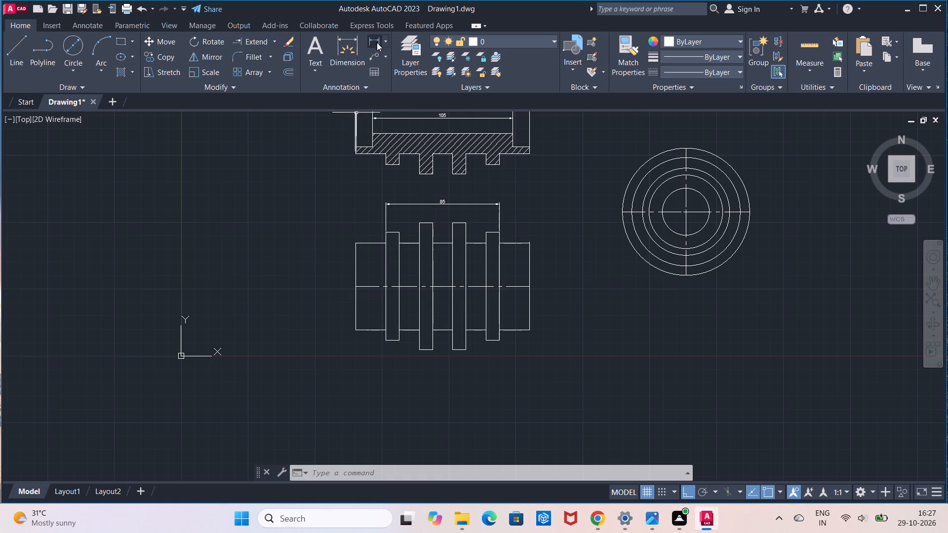
{"action": "left_click", "coordinate": [377, 39]}
{"action": "left_click", "coordinate": [355, 330]}
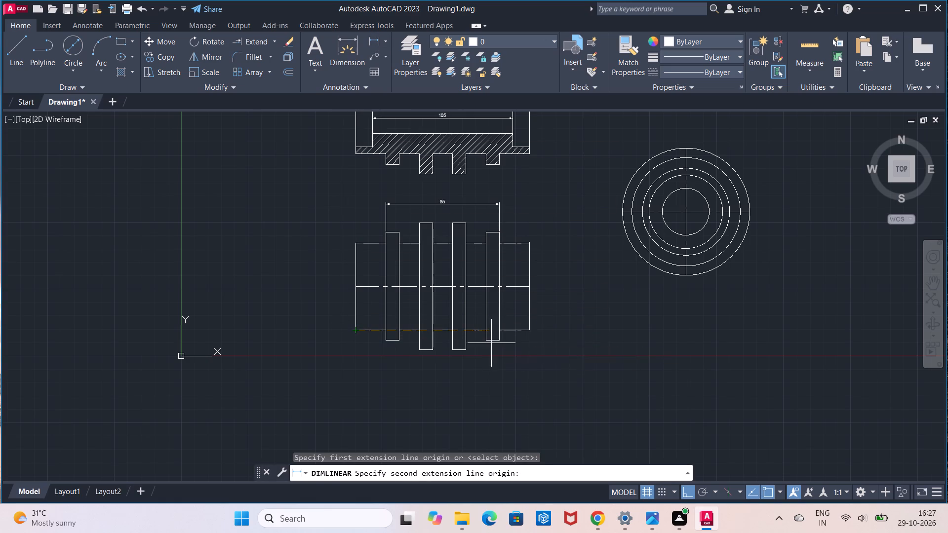
{"action": "left_click", "coordinate": [528, 328]}
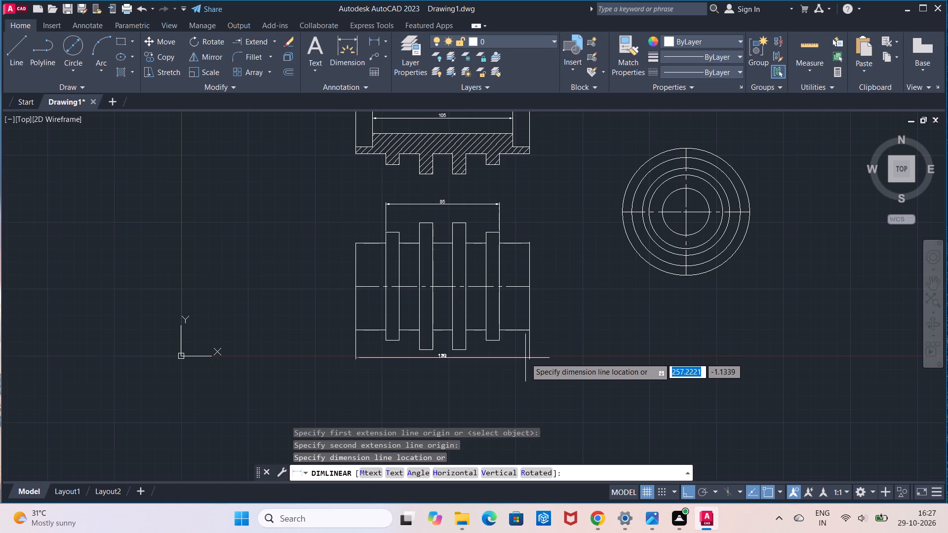
{"action": "left_click", "coordinate": [525, 358]}
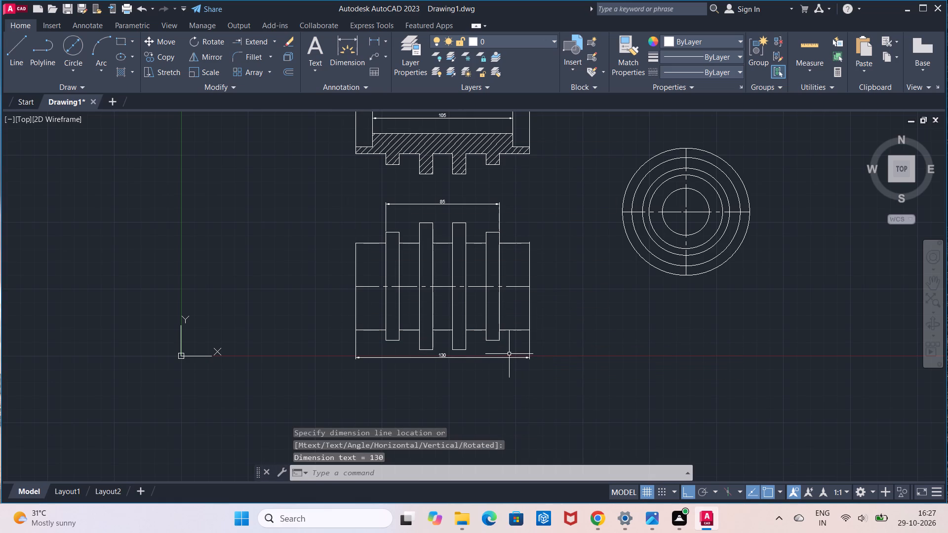
Dimension the gap between the first and second ribs from the left, just below the outside view's bottom cylinder edge.
{"action": "scroll", "coordinate": [495, 337], "scroll_direction": "up", "scroll_amount": 1}
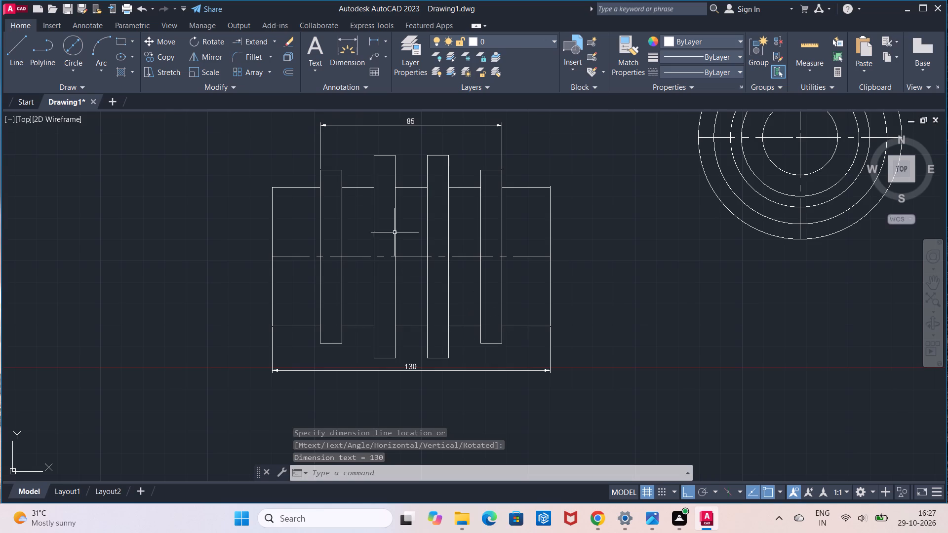
{"action": "left_click", "coordinate": [372, 41]}
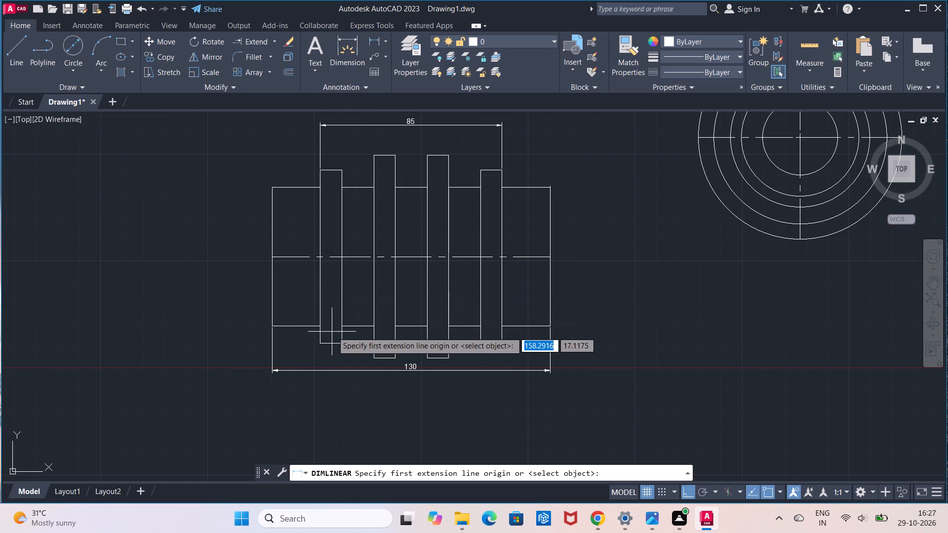
{"action": "left_click", "coordinate": [337, 325]}
{"action": "left_click", "coordinate": [369, 326]}
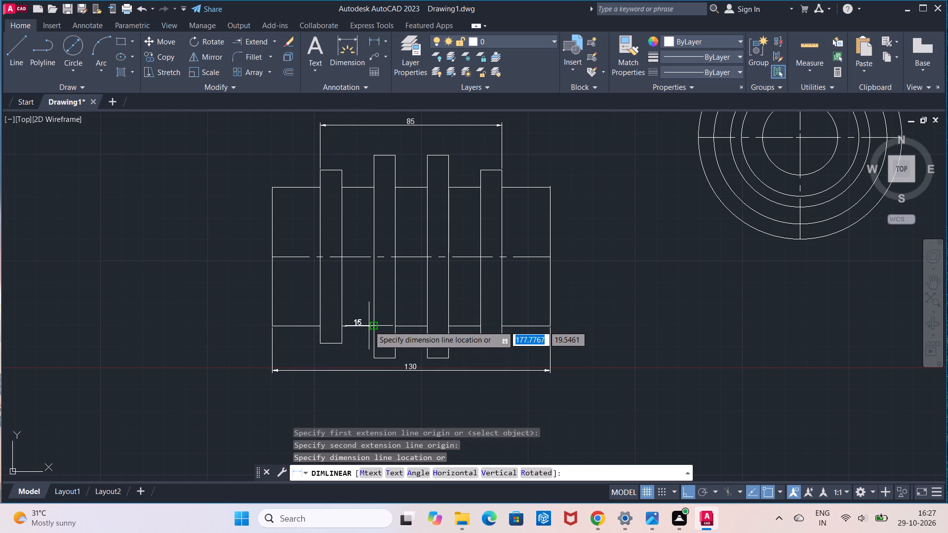
{"action": "left_click", "coordinate": [369, 340]}
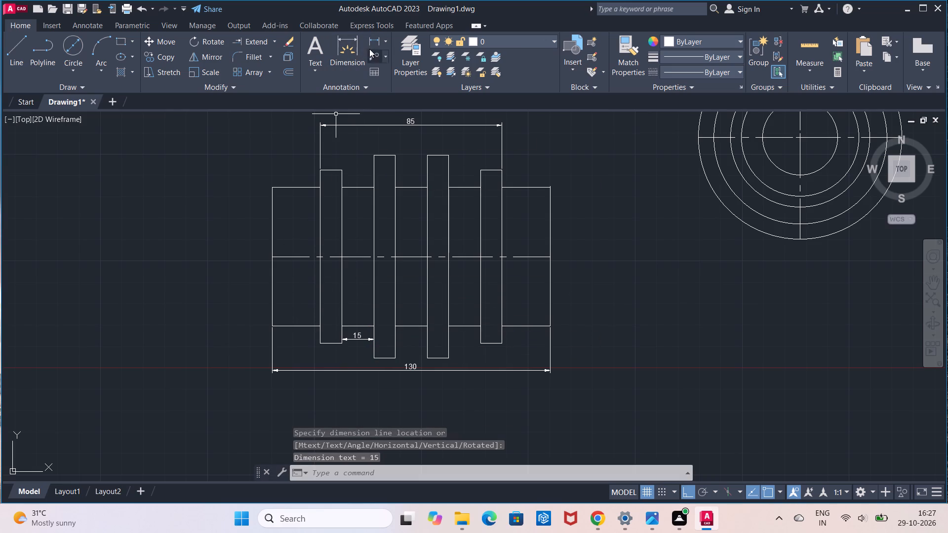
Dimension the widths of the first and fourth ribs in the outside view, placing each dimension just above its rib.
{"action": "left_click_drag", "start_coordinate": [370, 43], "coordinate": [368, 53]}
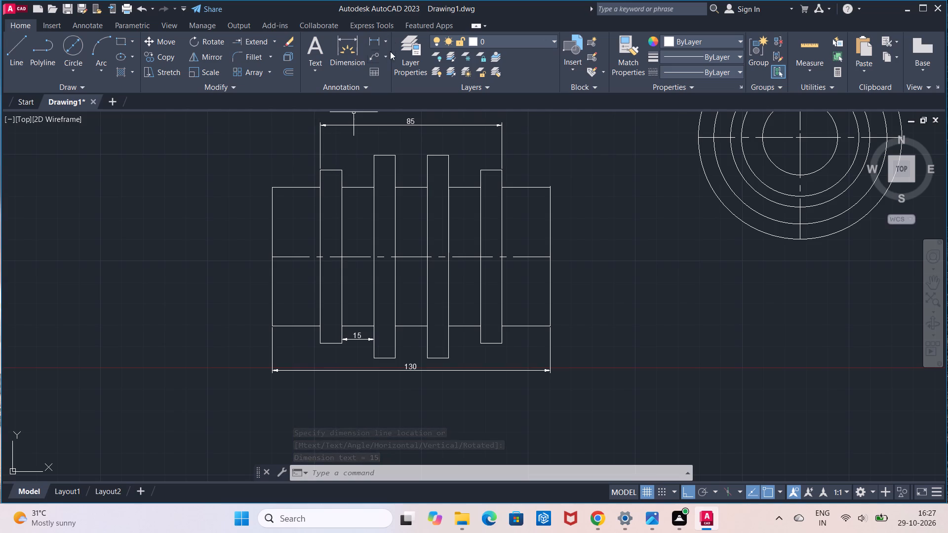
{"action": "left_click", "coordinate": [373, 35]}
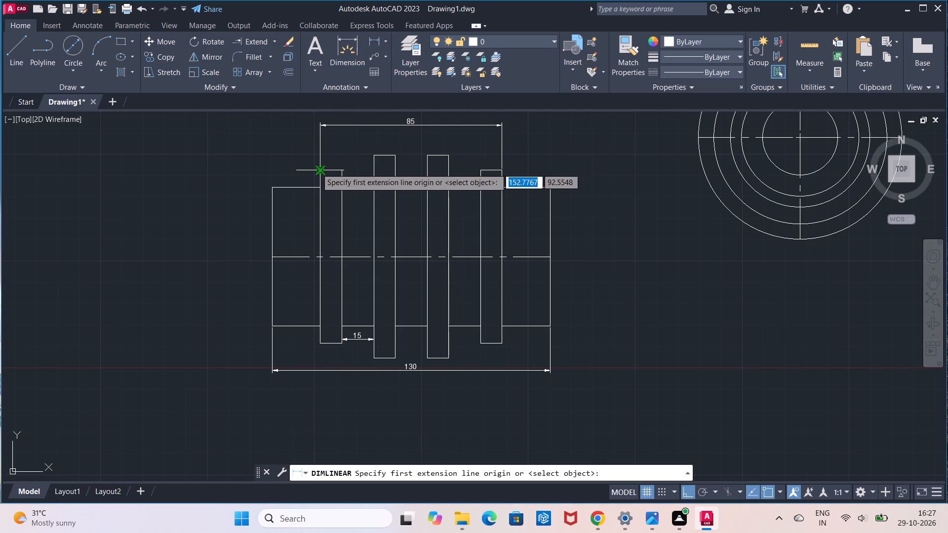
{"action": "left_click", "coordinate": [316, 168]}
{"action": "left_click", "coordinate": [343, 169]}
{"action": "left_click", "coordinate": [345, 157]}
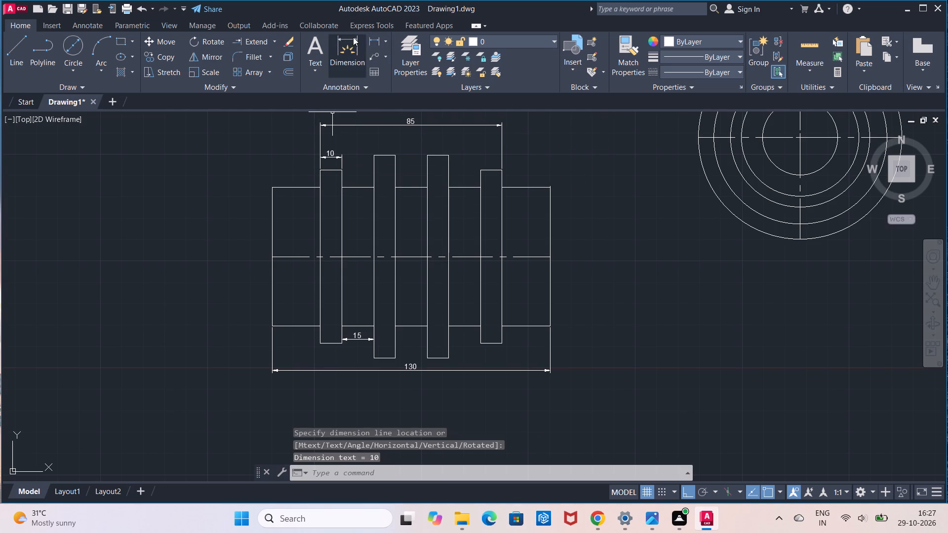
{"action": "left_click", "coordinate": [371, 38]}
{"action": "left_click", "coordinate": [481, 169]}
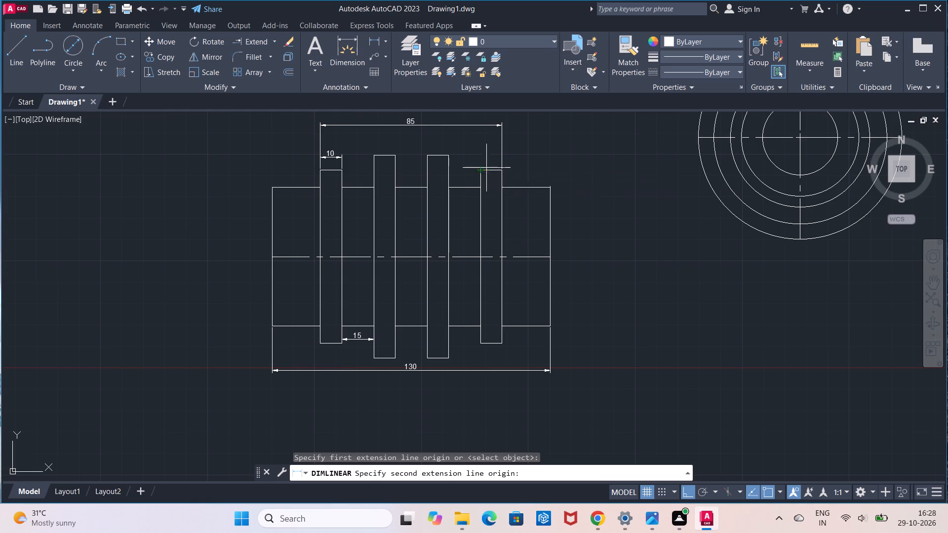
{"action": "left_click", "coordinate": [500, 168]}
{"action": "left_click", "coordinate": [499, 160]}
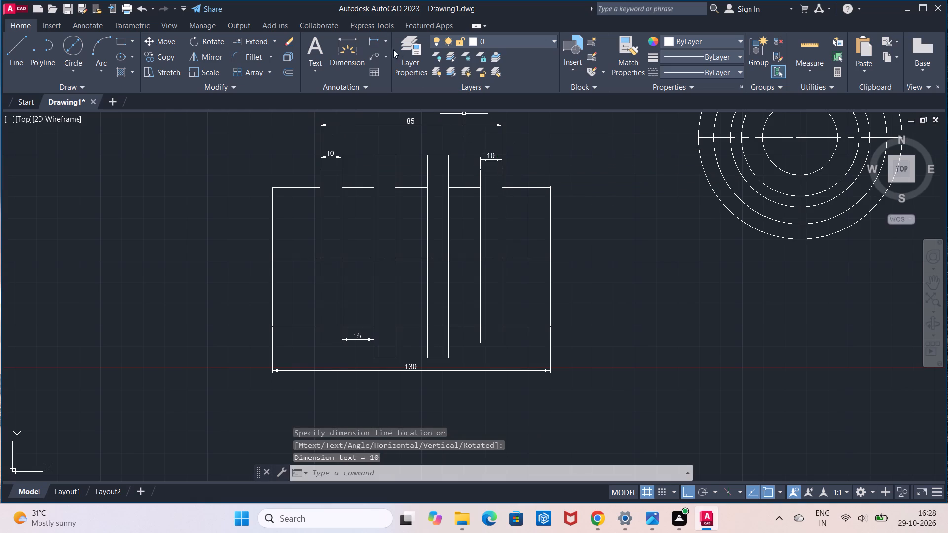
Dimension the gap between the second and third ribs above the cylinder edge, and the gap between the third and fourth ribs below it.
{"action": "left_click", "coordinate": [380, 43]}
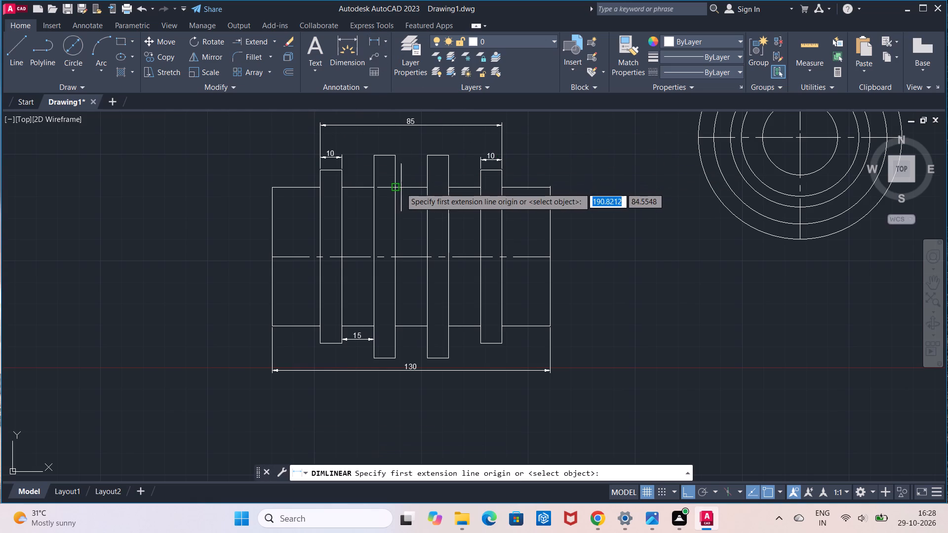
{"action": "left_click", "coordinate": [400, 188]}
{"action": "left_click", "coordinate": [431, 189]}
{"action": "left_click", "coordinate": [431, 176]}
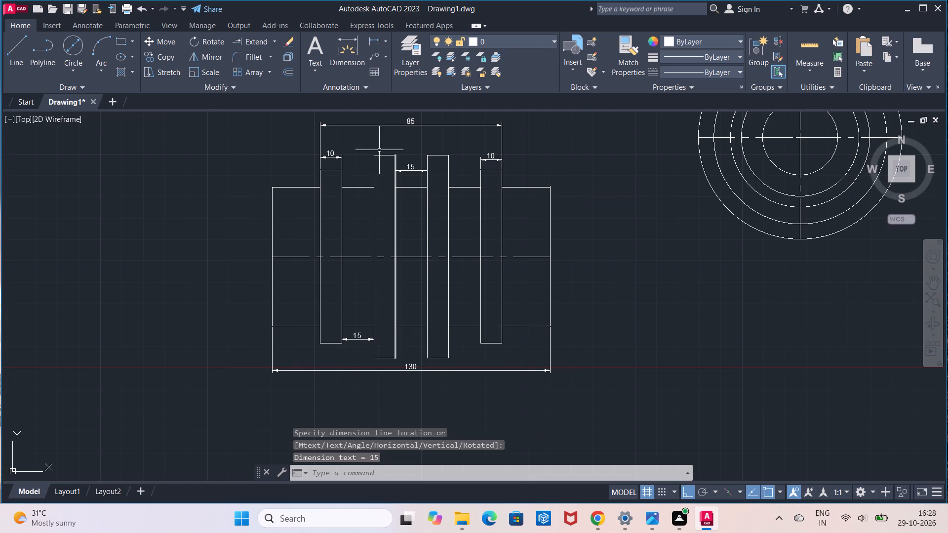
{"action": "left_click", "coordinate": [373, 46]}
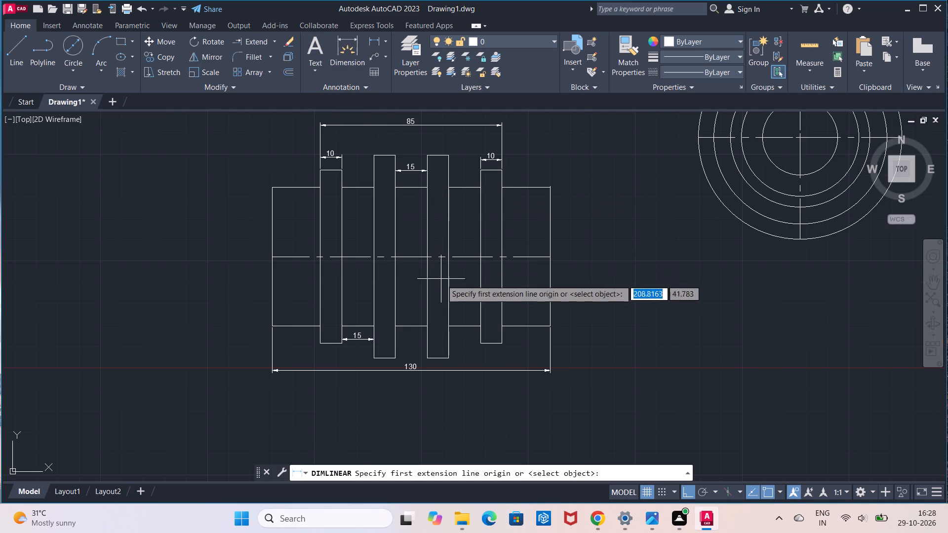
{"action": "left_click", "coordinate": [446, 331]}
{"action": "left_click", "coordinate": [476, 327]}
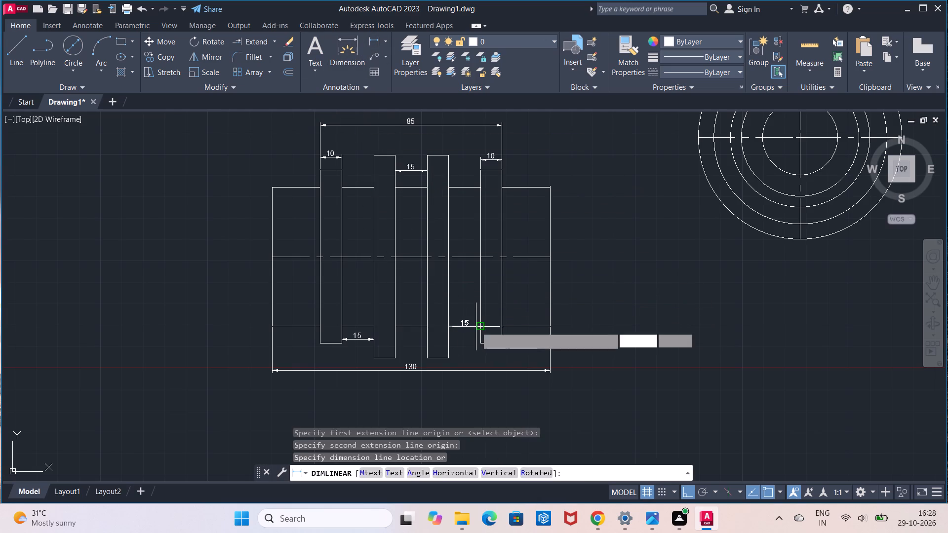
{"action": "left_click", "coordinate": [473, 344]}
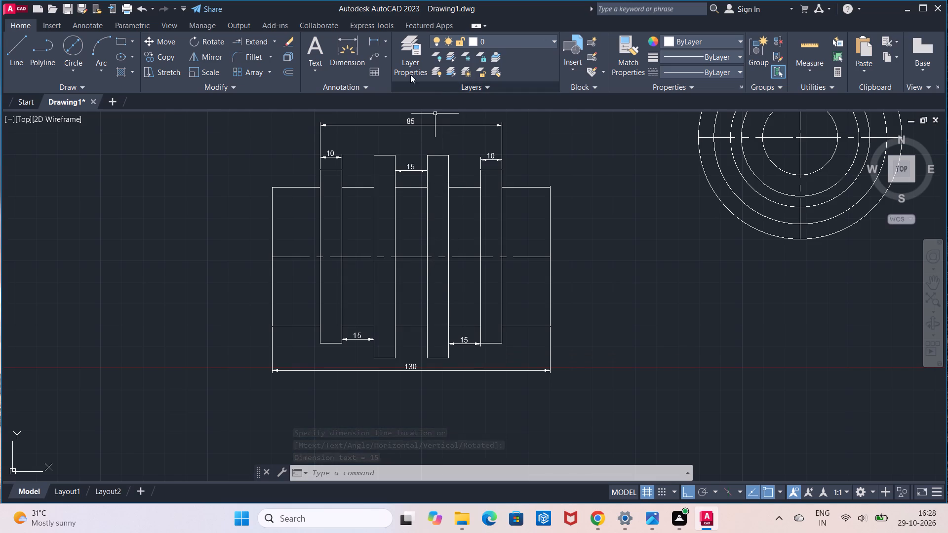
Dimension the distance from the fourth rib to the cylinder's right end, placing it below the outside view's bottom edge.
{"action": "left_click_drag", "start_coordinate": [379, 44], "coordinate": [379, 49]}
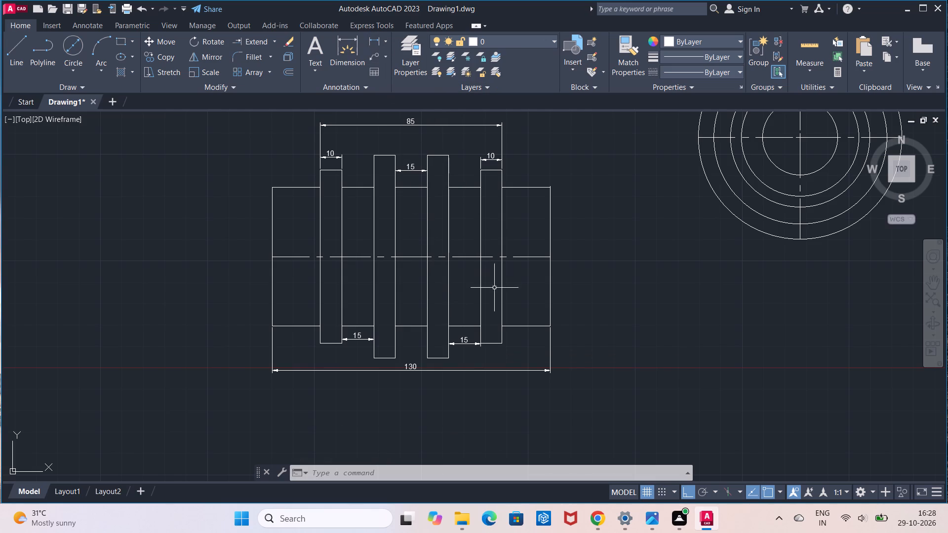
{"action": "left_click", "coordinate": [373, 39]}
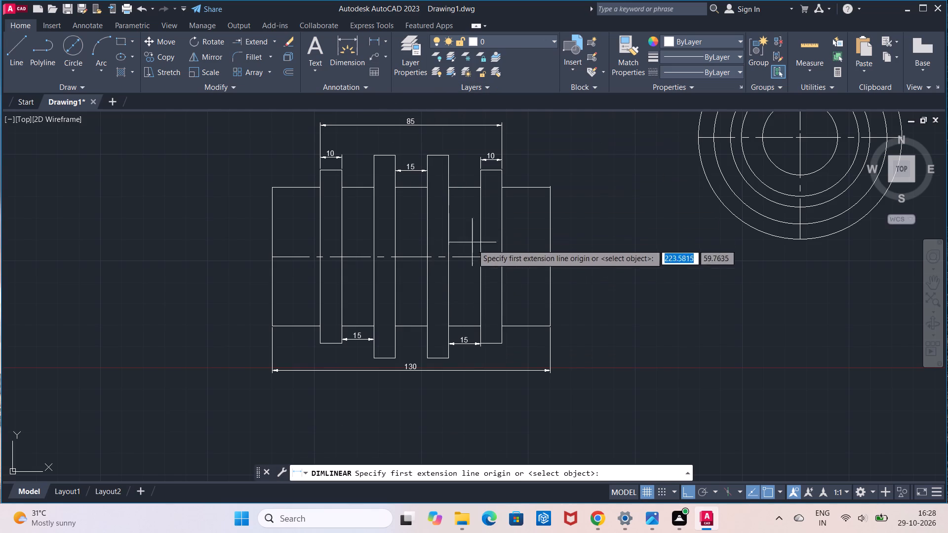
{"action": "left_click", "coordinate": [502, 326]}
{"action": "left_click", "coordinate": [547, 328]}
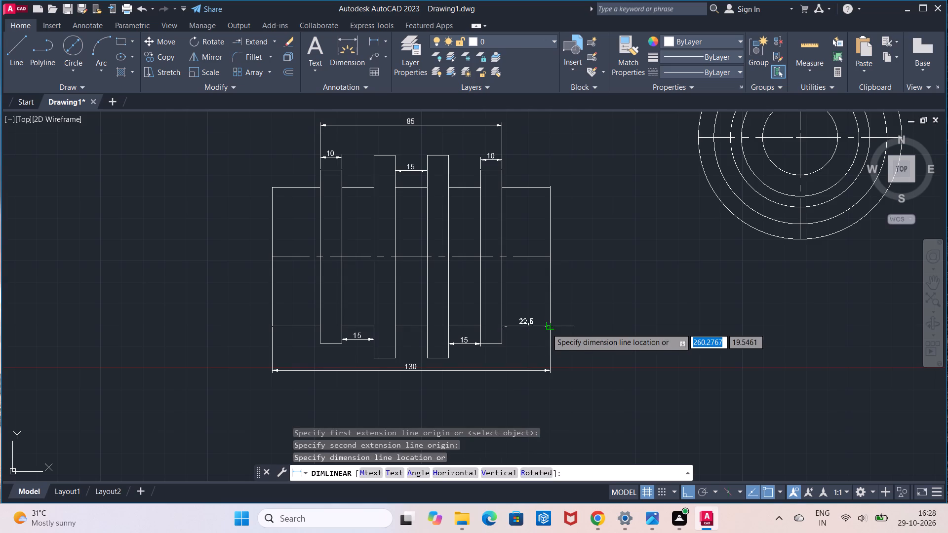
{"action": "left_click", "coordinate": [547, 345]}
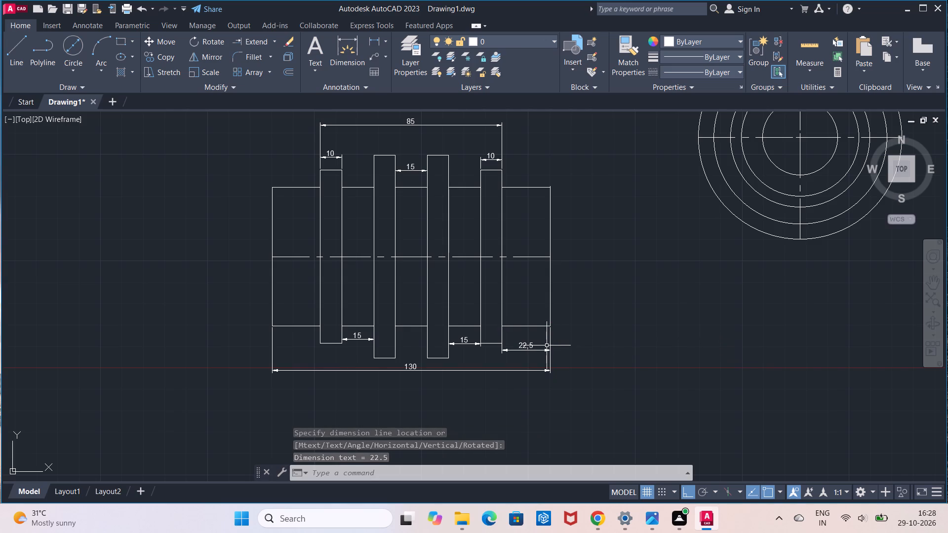
Add a diameter dimension to the innermost circle of the end view, with its text outside at the lower right.
{"action": "scroll", "coordinate": [597, 308], "scroll_direction": "down", "scroll_amount": 1}
{"action": "middle_click_drag", "start_coordinate": [597, 308], "coordinate": [437, 321]}
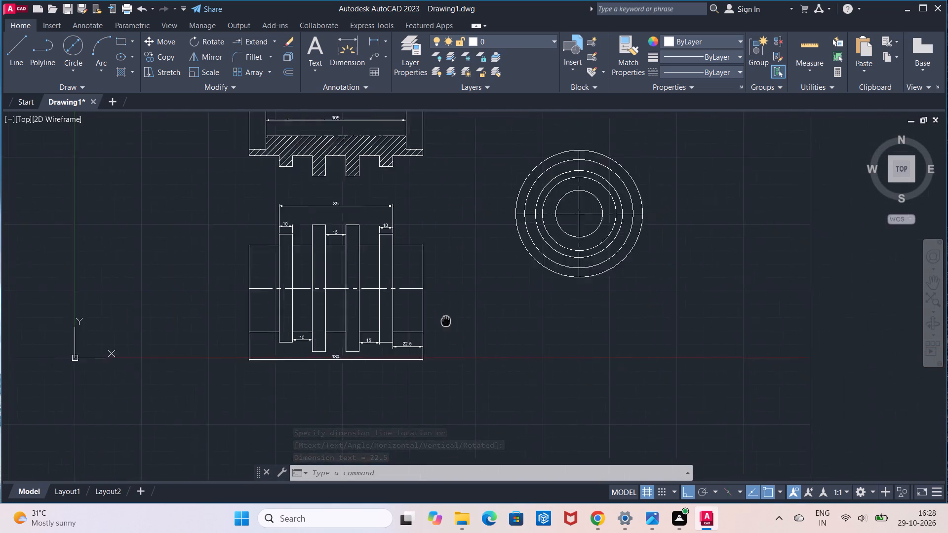
{"action": "middle_click_drag", "start_coordinate": [437, 321], "coordinate": [376, 319]}
{"action": "middle_click_drag", "start_coordinate": [333, 319], "coordinate": [322, 319]}
{"action": "middle_click_drag", "start_coordinate": [318, 319], "coordinate": [275, 323]}
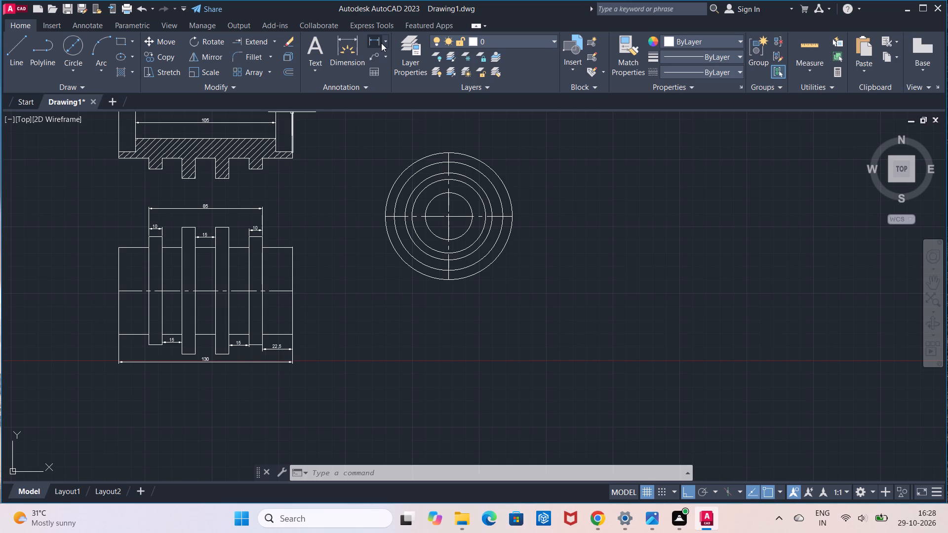
{"action": "left_click", "coordinate": [381, 43]}
{"action": "left_click", "coordinate": [384, 39]}
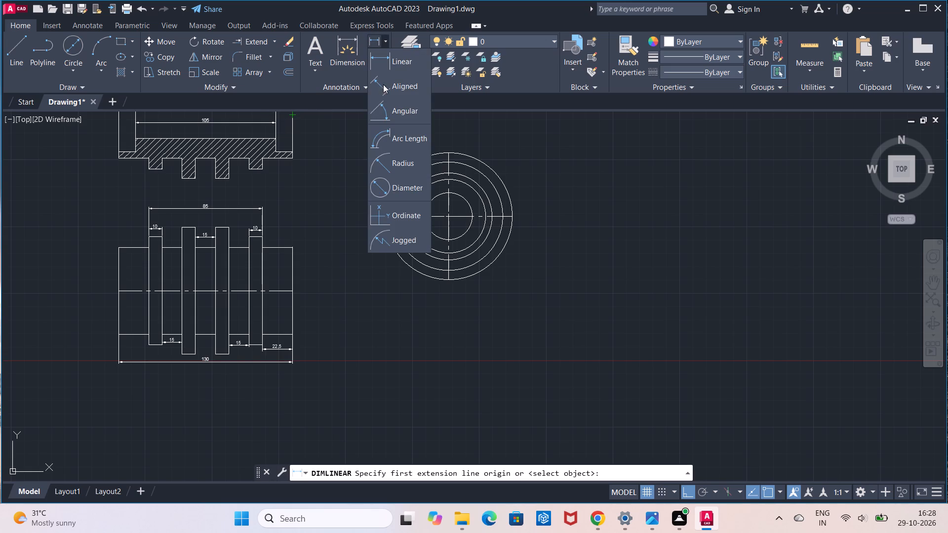
{"action": "left_click", "coordinate": [397, 180]}
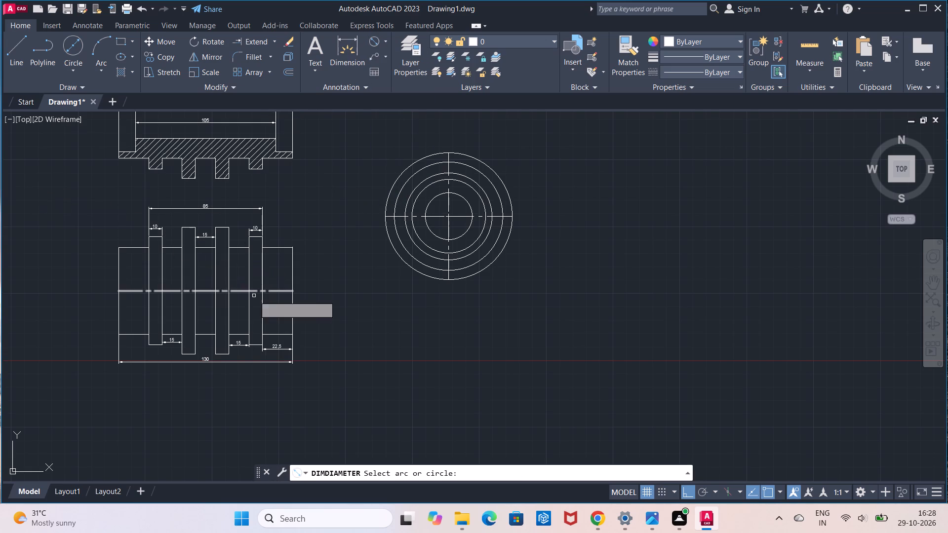
{"action": "left_click", "coordinate": [452, 240]}
{"action": "left_click", "coordinate": [508, 299]}
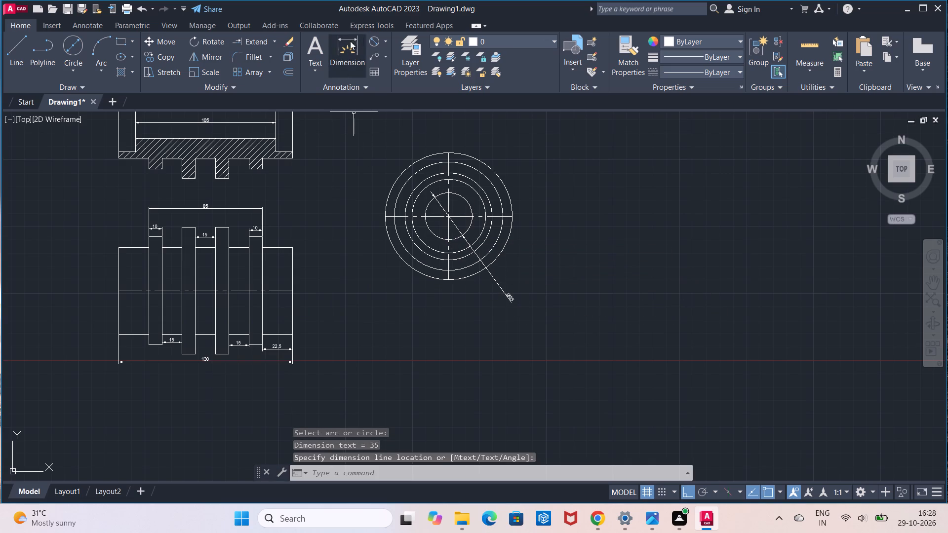
Add diameter dimensions to the second and third circles from the center, with their texts outside to the left and upper left.
{"action": "left_click", "coordinate": [370, 36]}
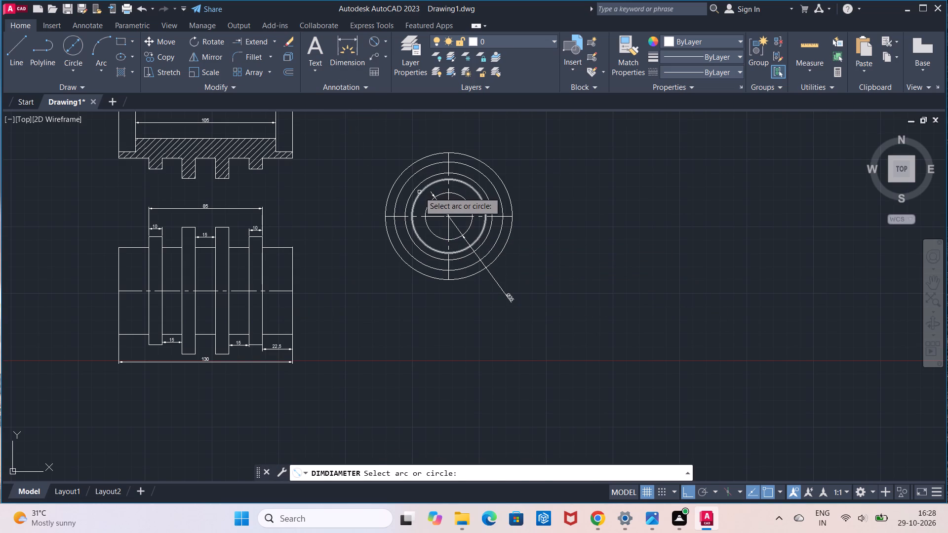
{"action": "left_click", "coordinate": [419, 192]}
{"action": "left_click", "coordinate": [356, 212]}
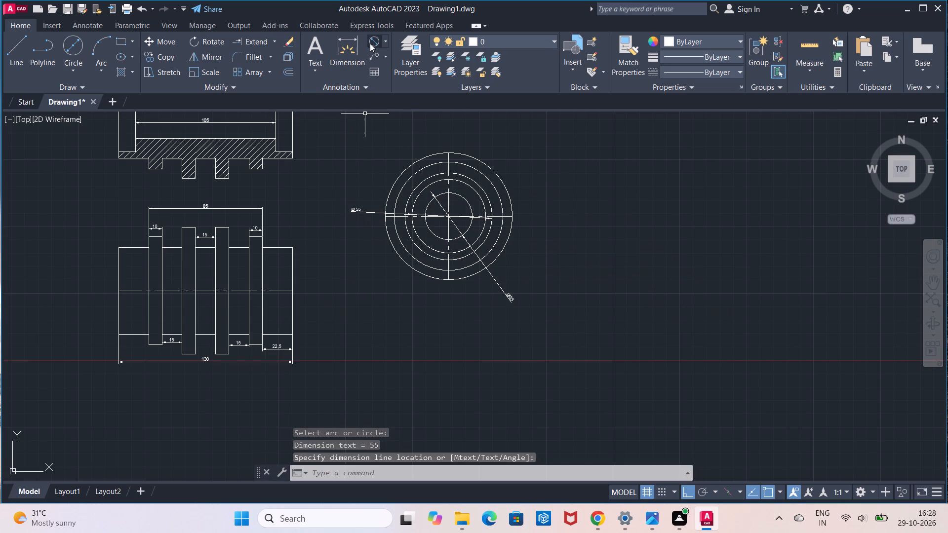
{"action": "left_click", "coordinate": [370, 43]}
{"action": "left_click", "coordinate": [439, 173]}
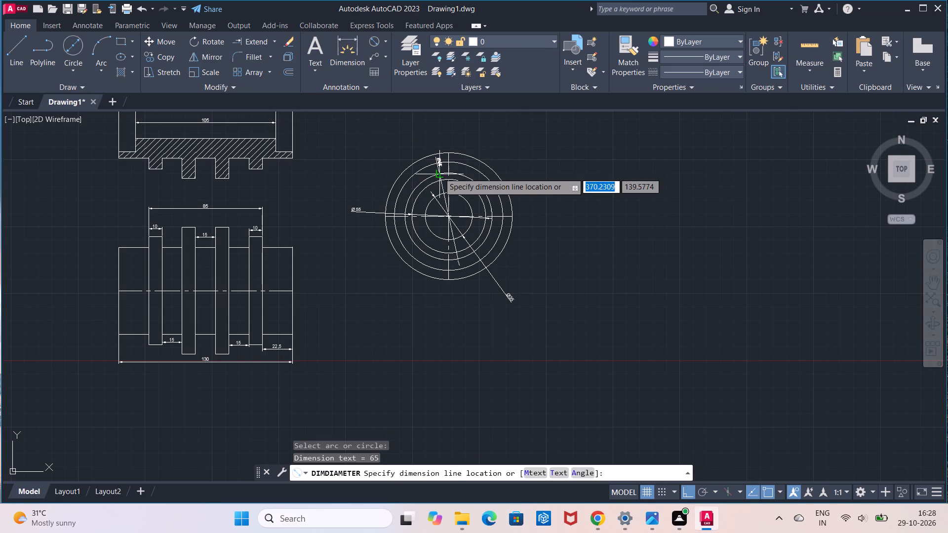
{"action": "left_click", "coordinate": [411, 143]}
Add diameter dimensions to the fourth and outermost circles of the end view, with their texts outside at the upper right.
{"action": "left_click", "coordinate": [377, 44]}
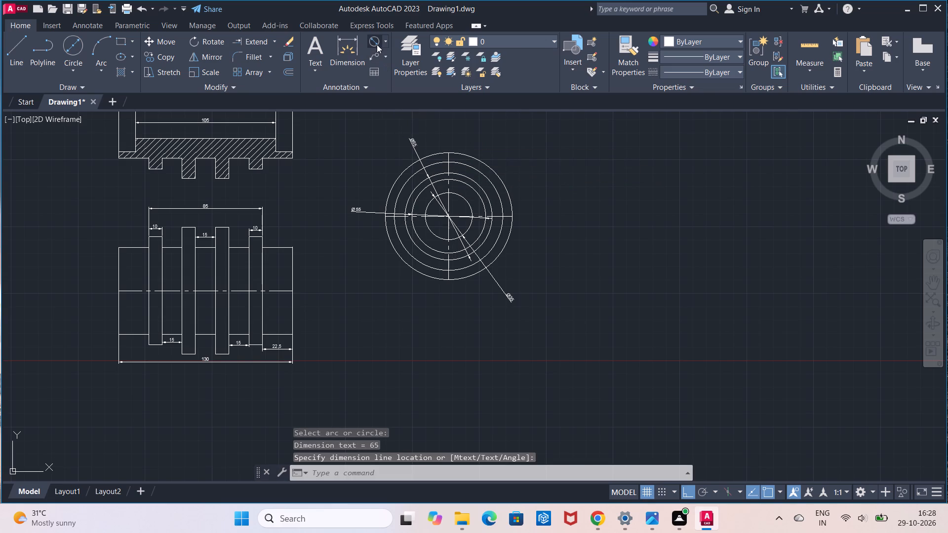
{"action": "left_click", "coordinate": [479, 171]}
{"action": "left_click", "coordinate": [518, 157]}
{"action": "left_click_drag", "start_coordinate": [380, 43], "coordinate": [382, 53]}
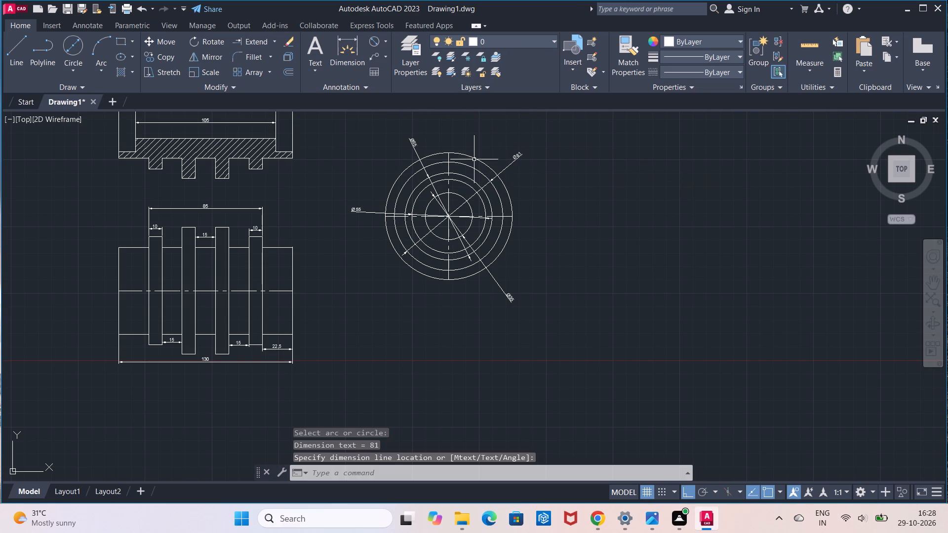
{"action": "left_click", "coordinate": [372, 45]}
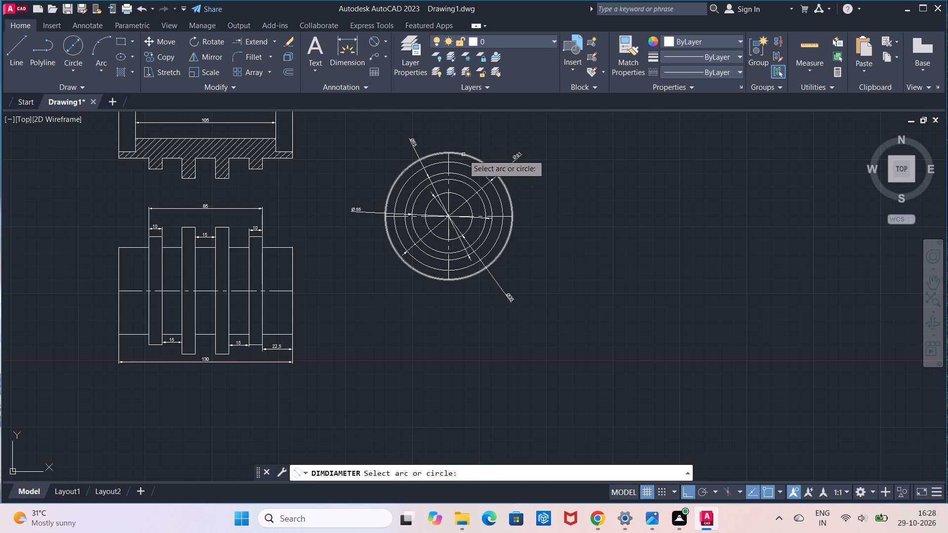
{"action": "left_click", "coordinate": [463, 154]}
{"action": "left_click", "coordinate": [478, 133]}
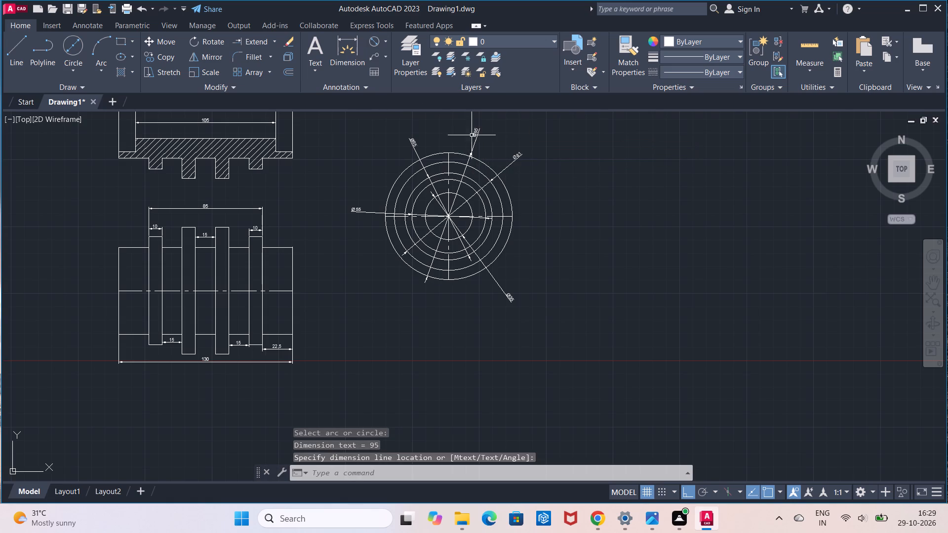
Select all three views with their dimensions and apply the Join command to them.
{"action": "scroll", "coordinate": [407, 203], "scroll_direction": "down", "scroll_amount": 2}
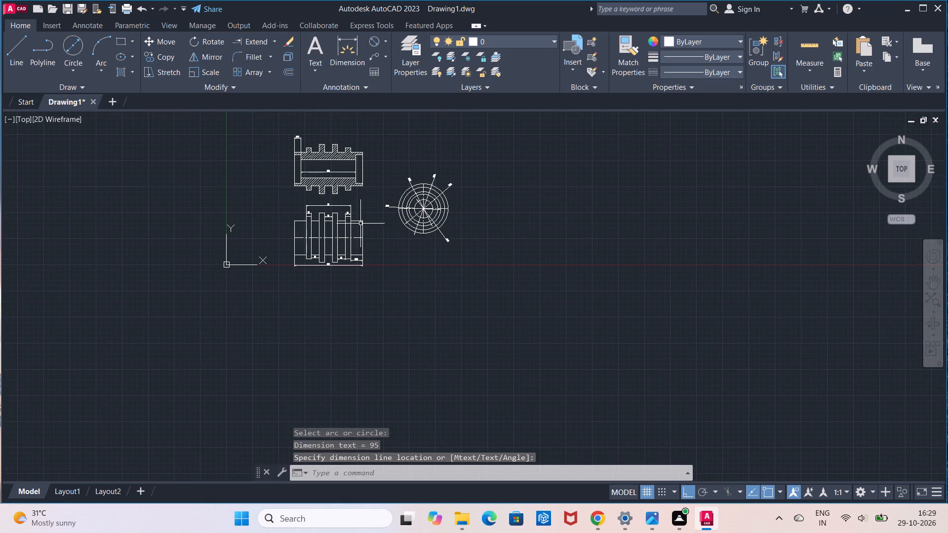
{"action": "left_click", "coordinate": [255, 122]}
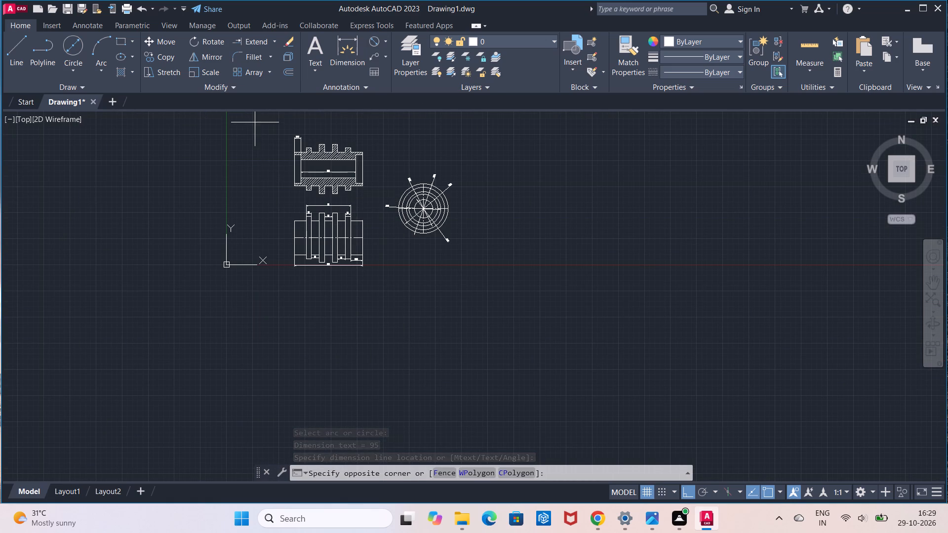
{"action": "left_click", "coordinate": [494, 287]}
{"action": "type", "text": "jopi"}
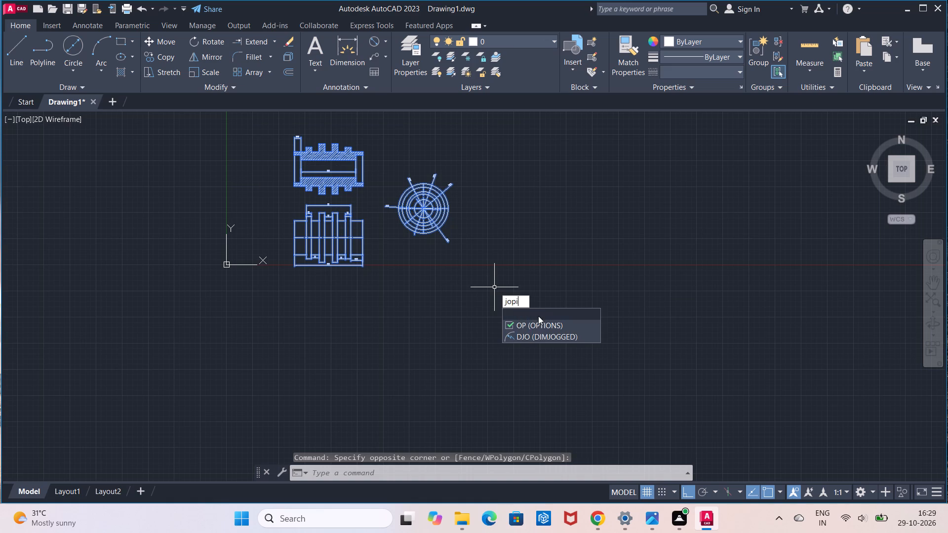
{"action": "left_click", "coordinate": [539, 317]}
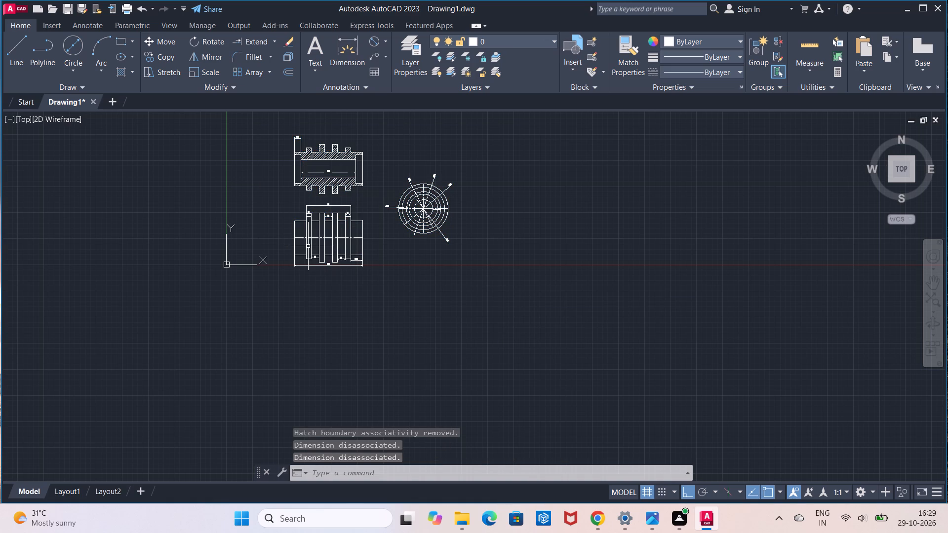
Move all three views with their dimensions straight up, clear of the X axis.
{"action": "scroll", "coordinate": [302, 246], "scroll_direction": "up", "scroll_amount": 2}
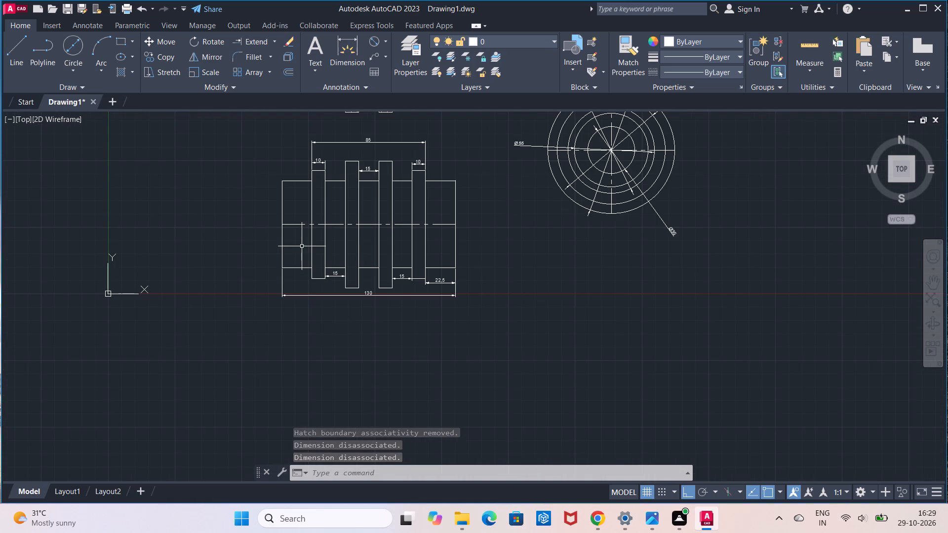
{"action": "scroll", "coordinate": [302, 246], "scroll_direction": "down", "scroll_amount": 2}
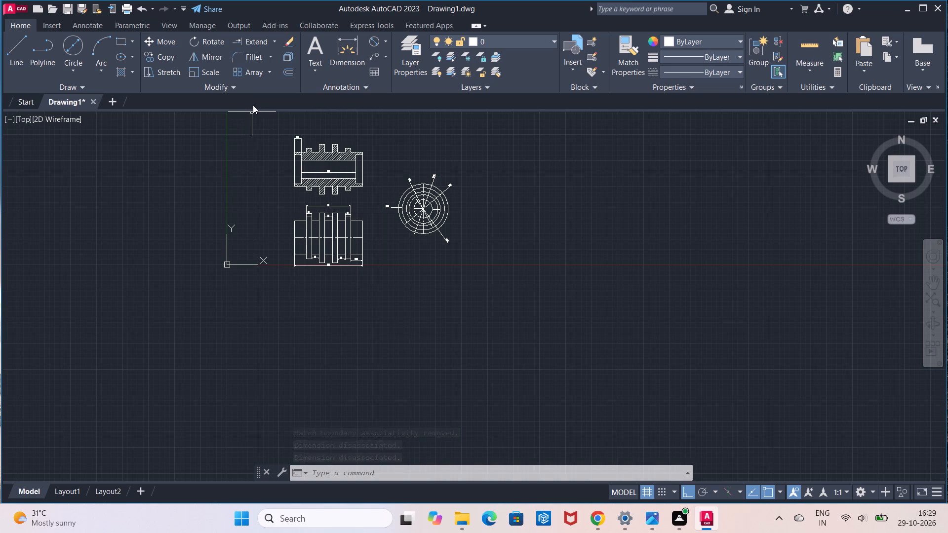
{"action": "left_click", "coordinate": [253, 105]}
{"action": "left_click", "coordinate": [260, 111]}
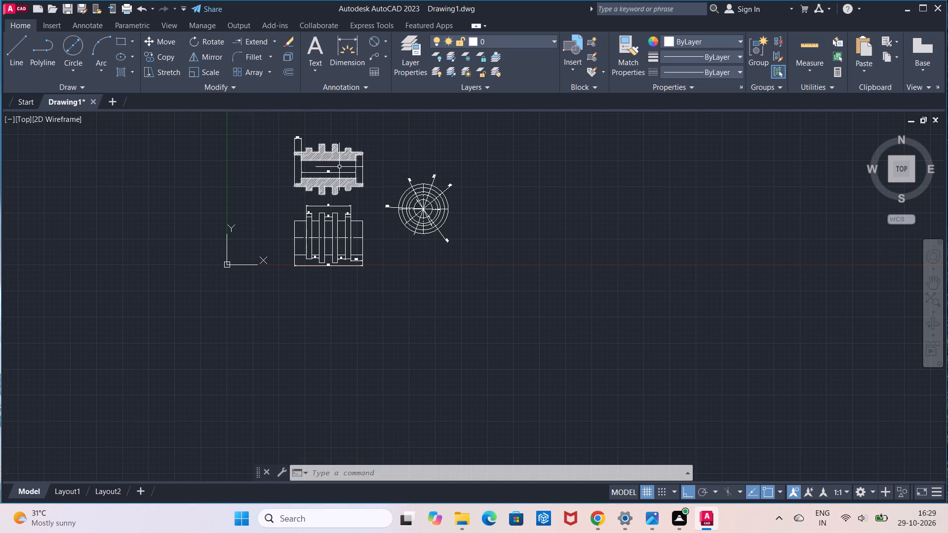
{"action": "left_click", "coordinate": [248, 118]}
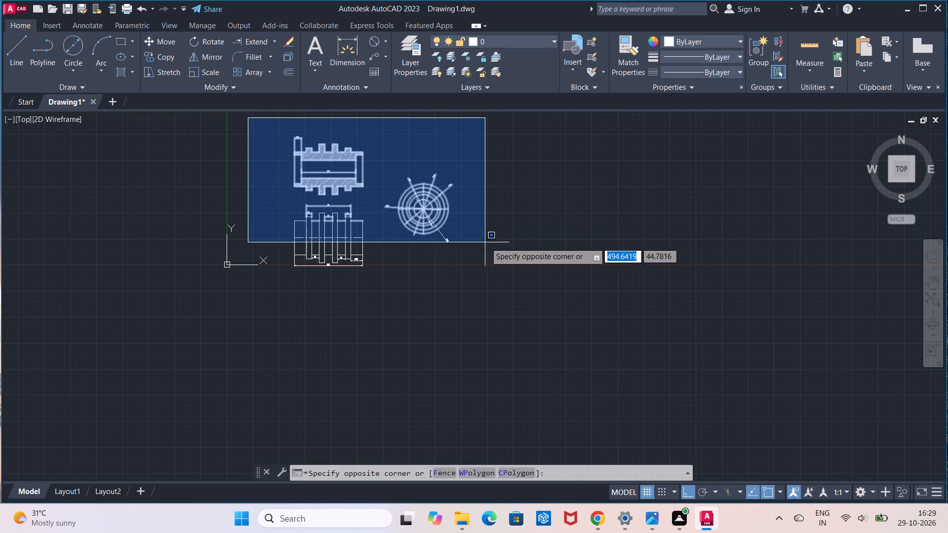
{"action": "left_click", "coordinate": [498, 276]}
{"action": "left_click", "coordinate": [164, 44]}
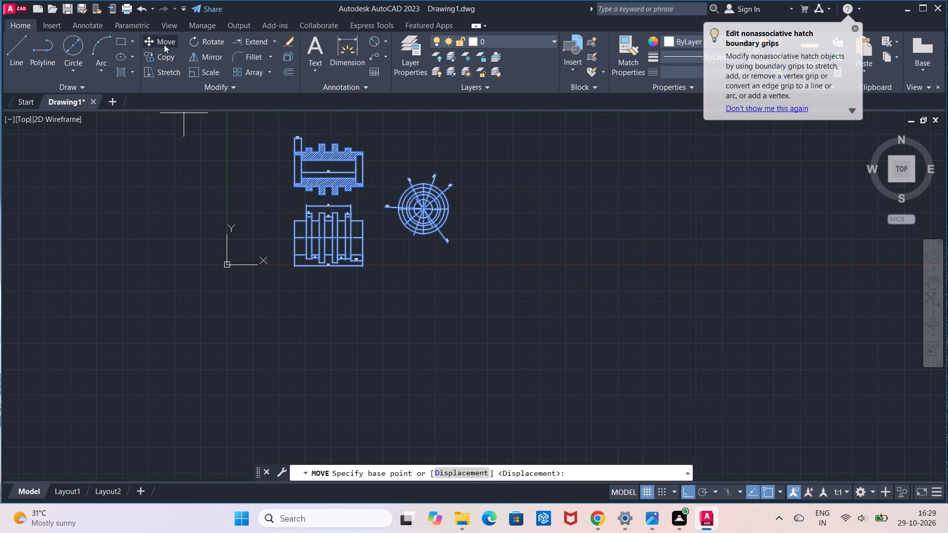
{"action": "left_click", "coordinate": [362, 211]}
{"action": "left_click", "coordinate": [360, 149]}
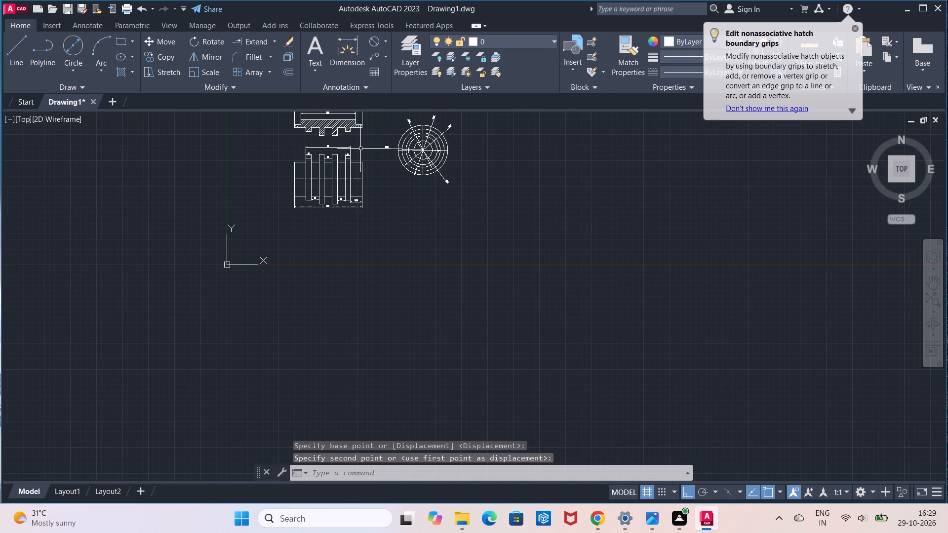
{"action": "middle_click_drag", "start_coordinate": [360, 149], "coordinate": [366, 249]}
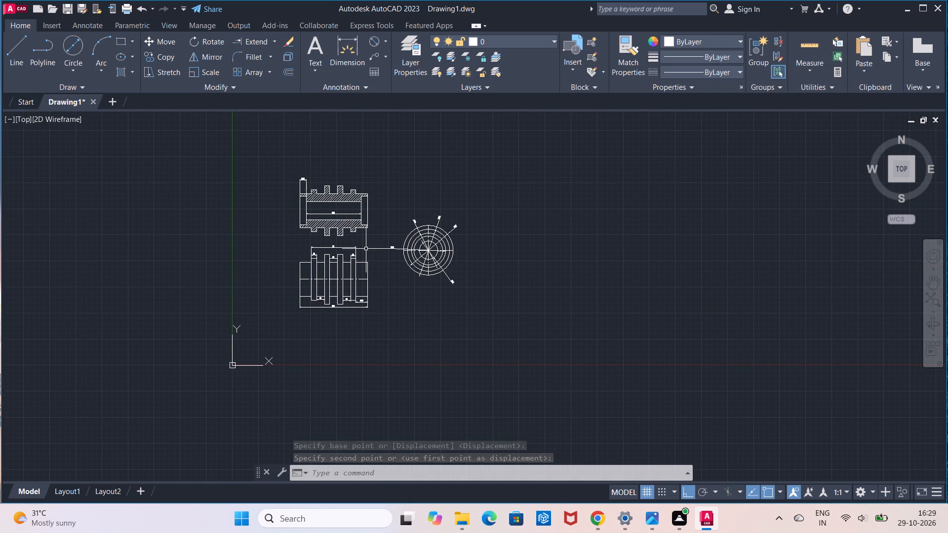
{"action": "scroll", "coordinate": [366, 249], "scroll_direction": "up", "scroll_amount": 1}
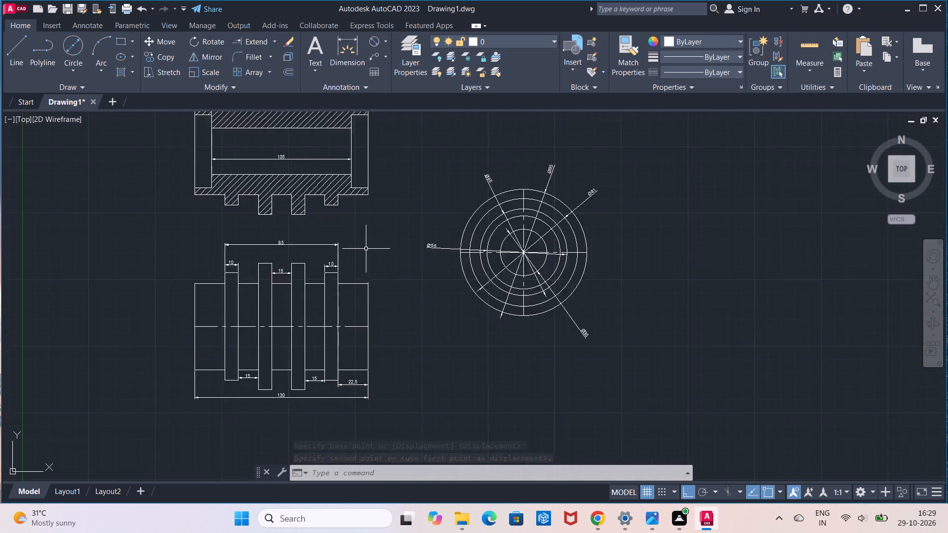
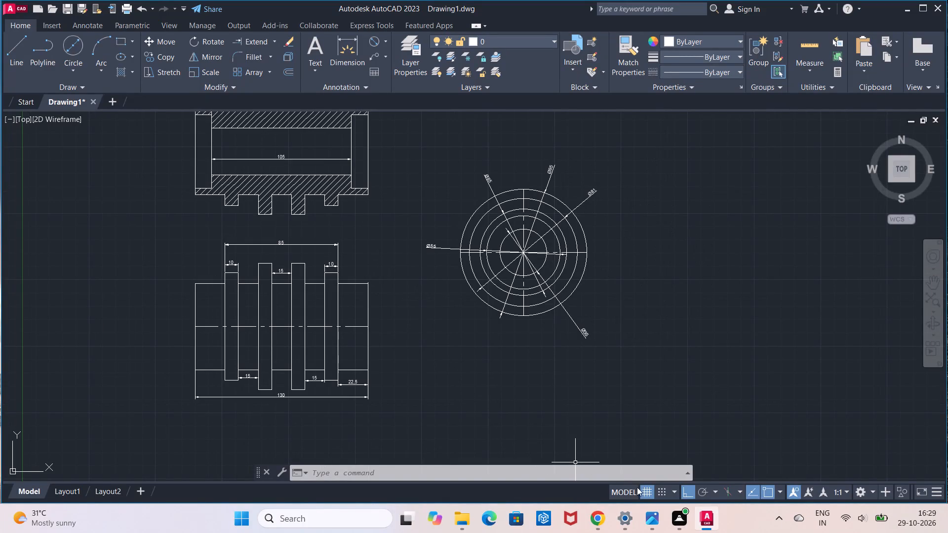
Set the drawing units' length precision to 0, with no decimal places.
{"action": "scroll", "coordinate": [448, 349], "scroll_direction": "down", "scroll_amount": 1}
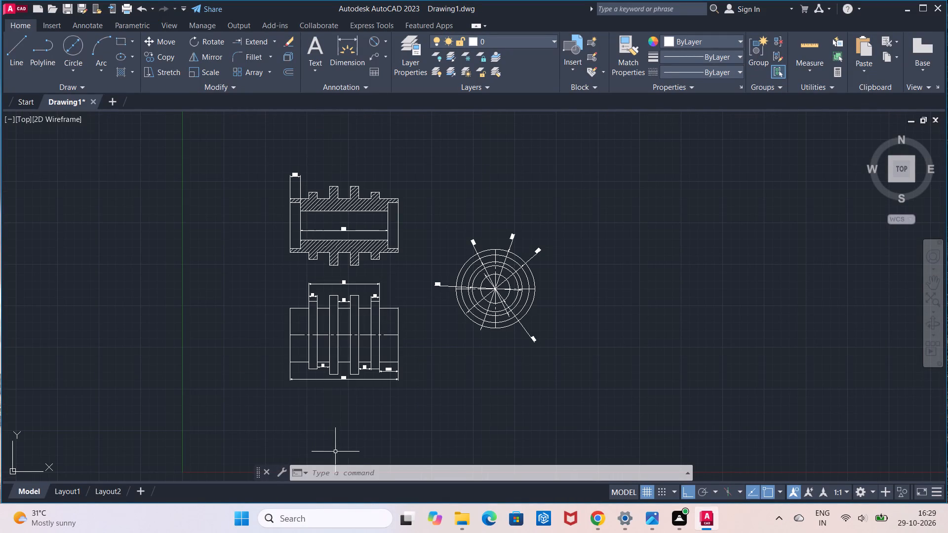
{"action": "left_click", "coordinate": [341, 467]}
{"action": "type", "text": "unit"}
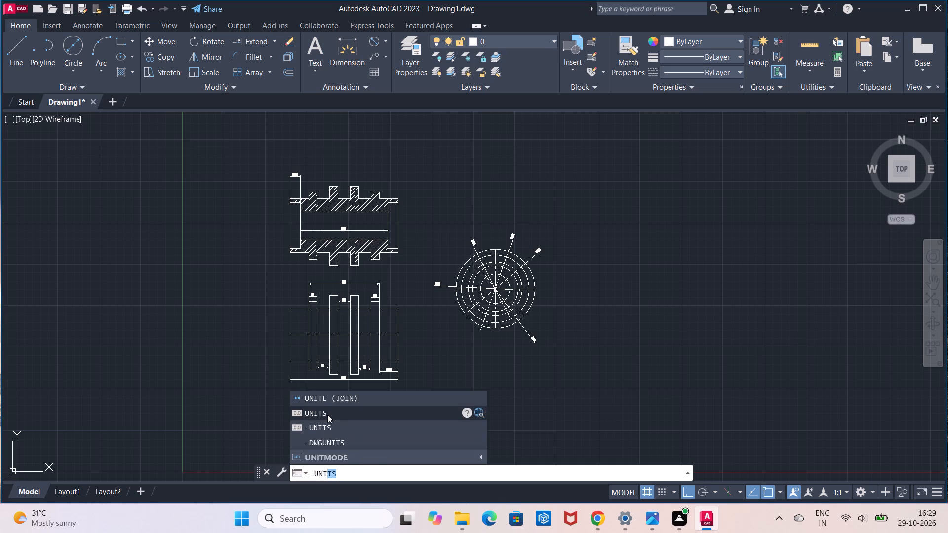
{"action": "left_click", "coordinate": [327, 415]}
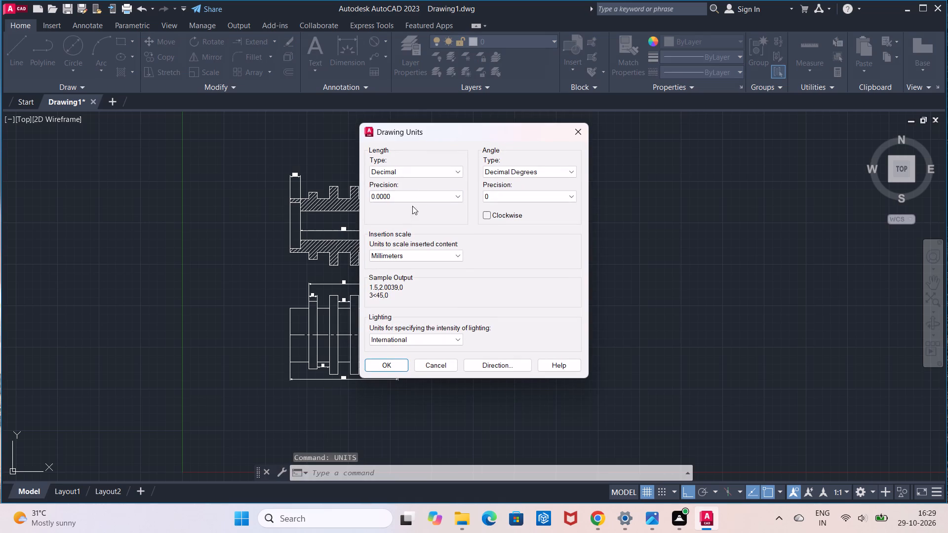
{"action": "left_click", "coordinate": [418, 196]}
{"action": "left_click", "coordinate": [419, 202]}
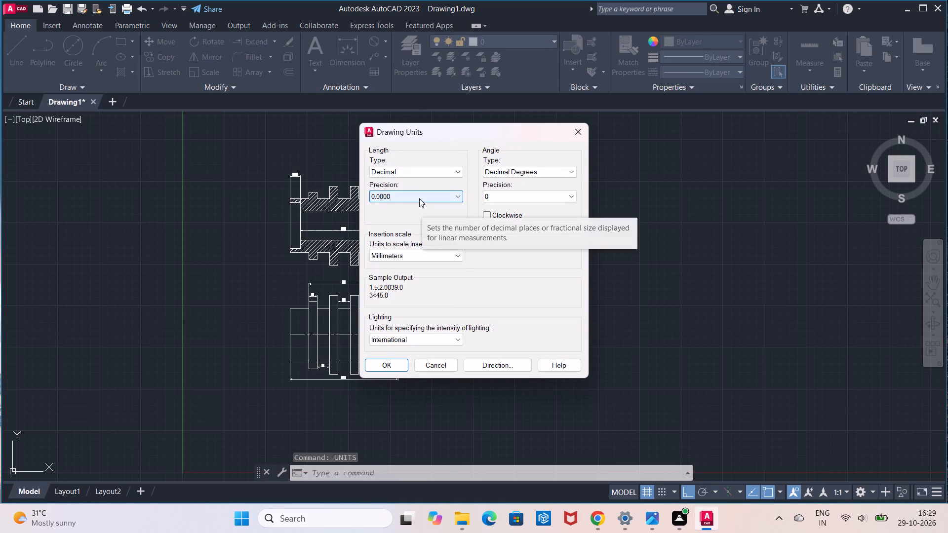
{"action": "left_click", "coordinate": [419, 198]}
{"action": "left_click", "coordinate": [419, 208]}
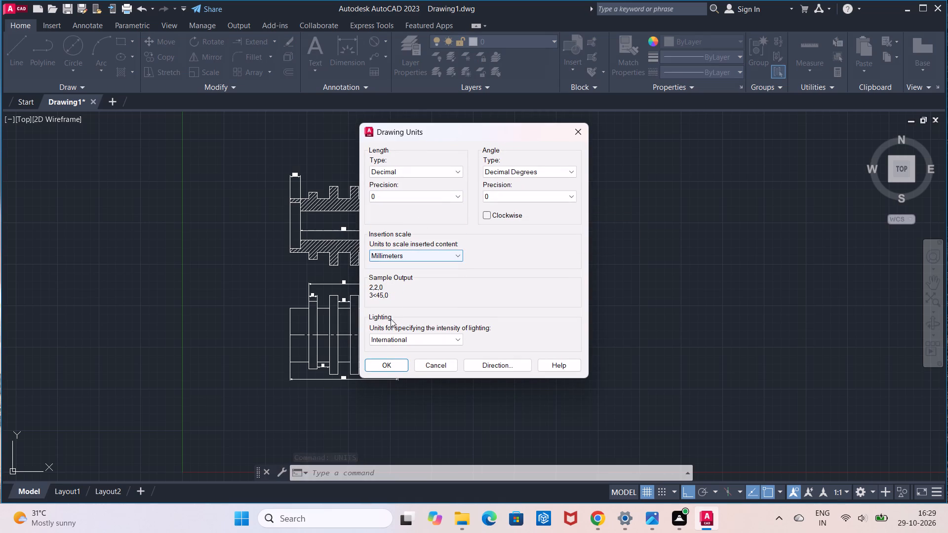
{"action": "left_click", "coordinate": [401, 363]}
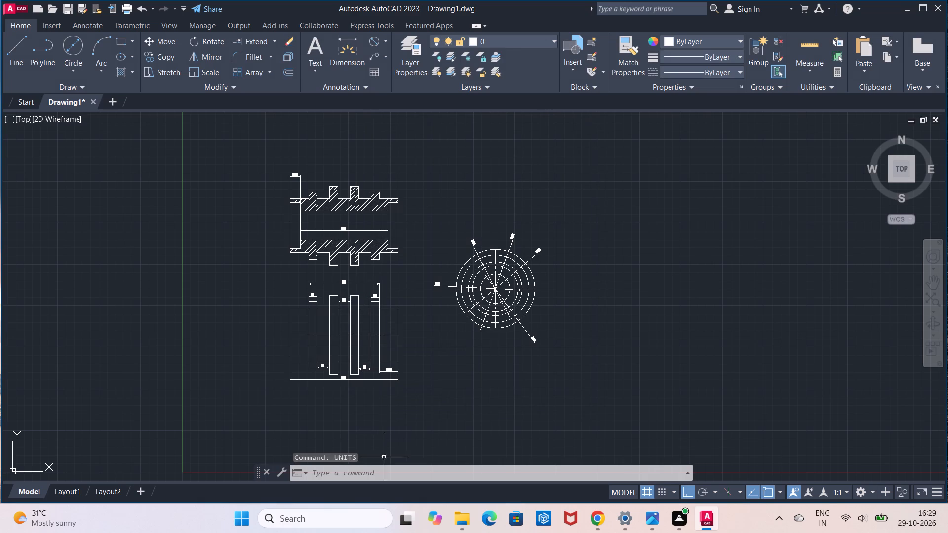
Modify the ISO-25 dimension style's text to a height of 6 with ISO standard alignment.
{"action": "left_click", "coordinate": [384, 477]}
{"action": "key", "text": "d"}
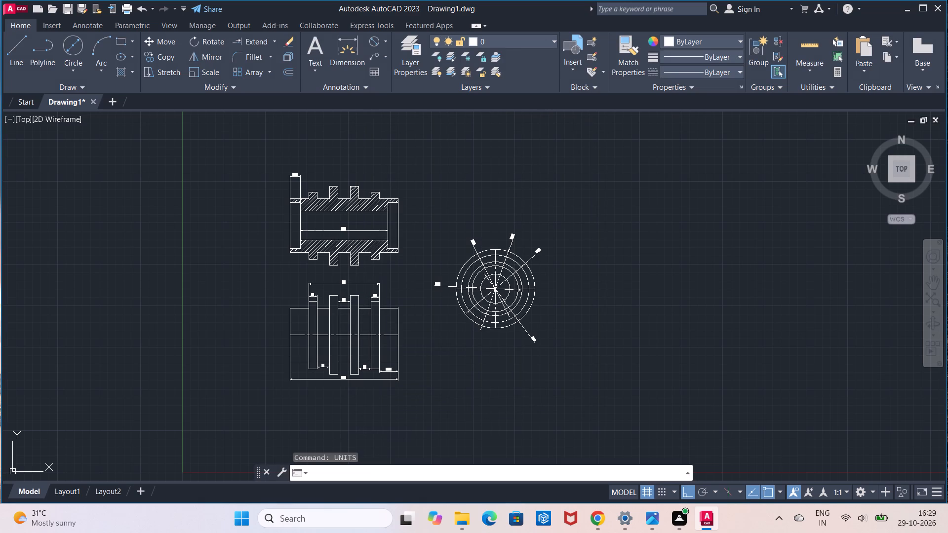
{"action": "key", "text": "Return"}
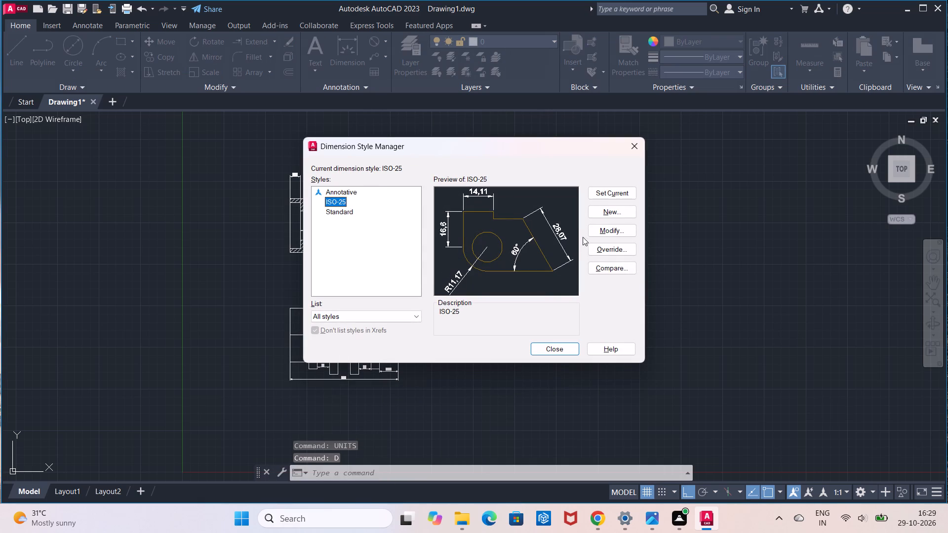
{"action": "left_click", "coordinate": [589, 233]}
{"action": "left_click", "coordinate": [441, 208]}
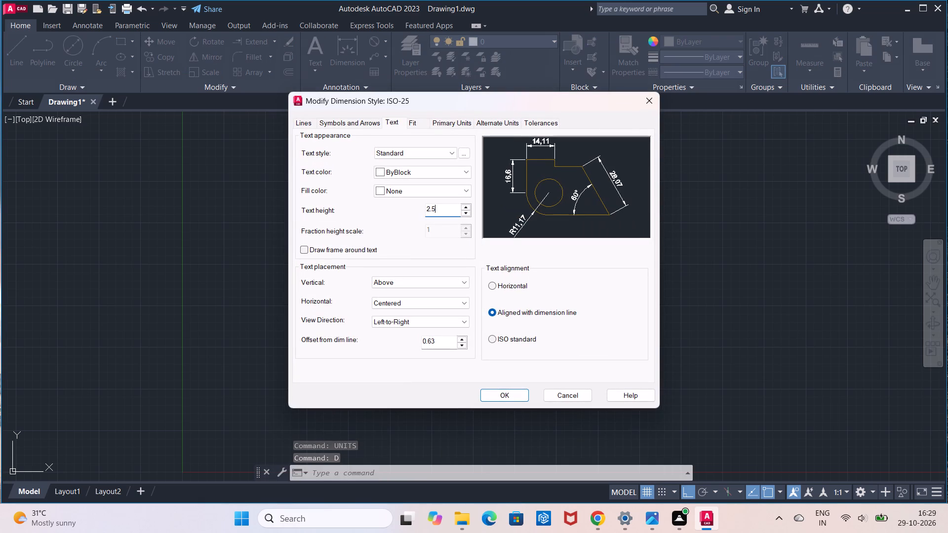
{"action": "key", "text": "BackSpace"}
{"action": "key", "text": "BackSpace"}
{"action": "key", "text": "BackSpace"}
{"action": "key", "text": "6"}
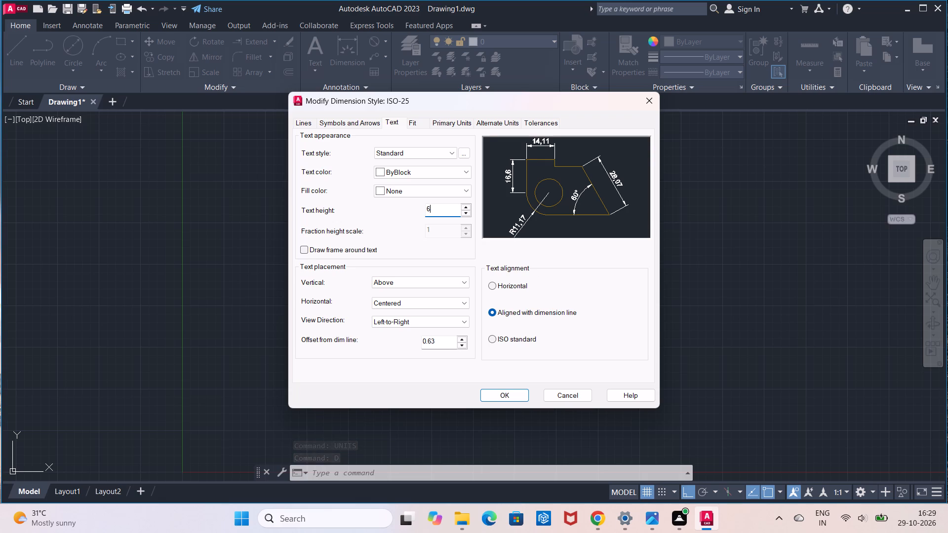
{"action": "left_click", "coordinate": [510, 343]}
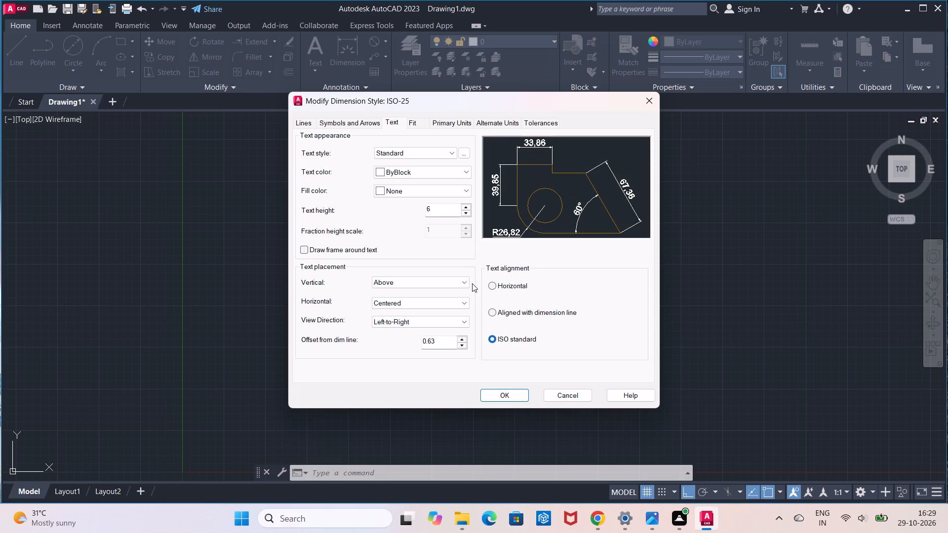
Set the ISO-25 style's linear dimension precision to 0, apply the style changes and make it the current style.
{"action": "left_click", "coordinate": [453, 128]}
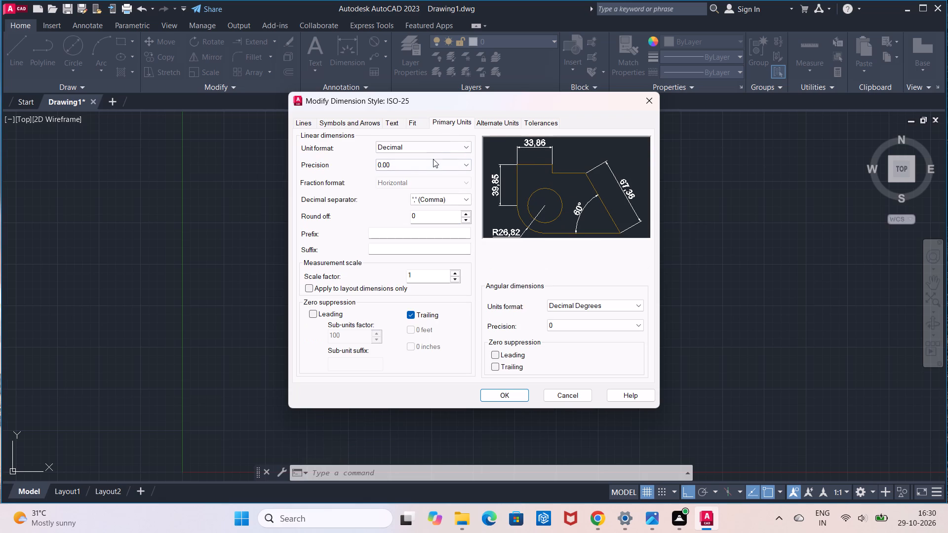
{"action": "left_click", "coordinate": [433, 159]}
{"action": "left_click", "coordinate": [433, 173]}
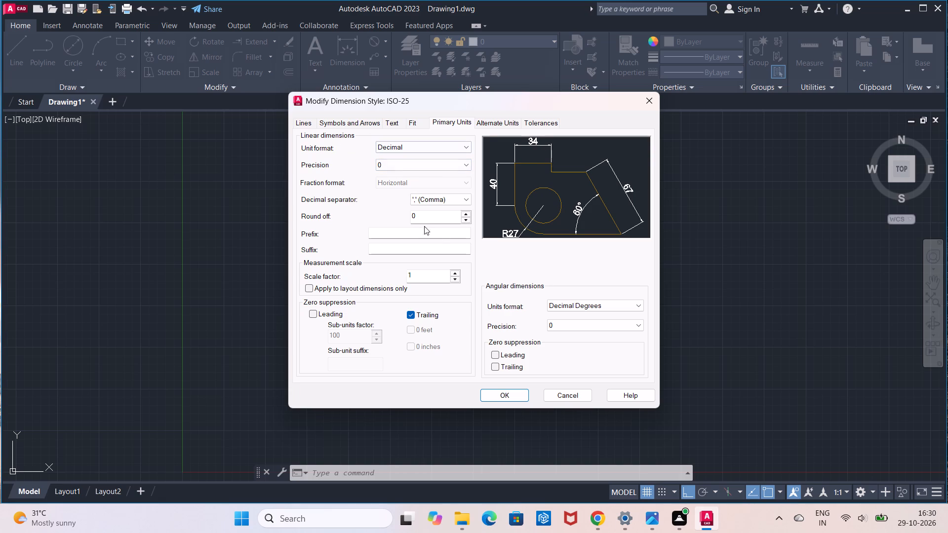
{"action": "left_click", "coordinate": [389, 127]}
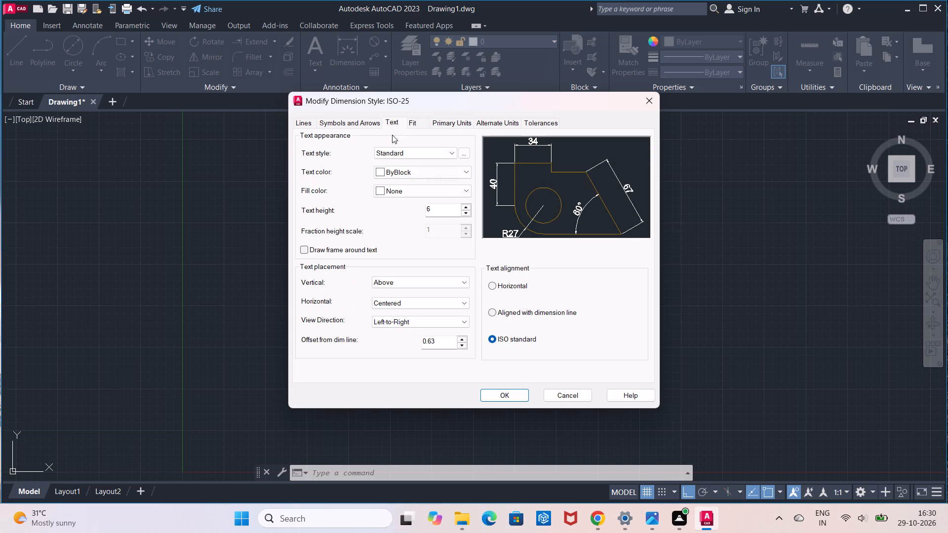
{"action": "left_click", "coordinate": [499, 390]}
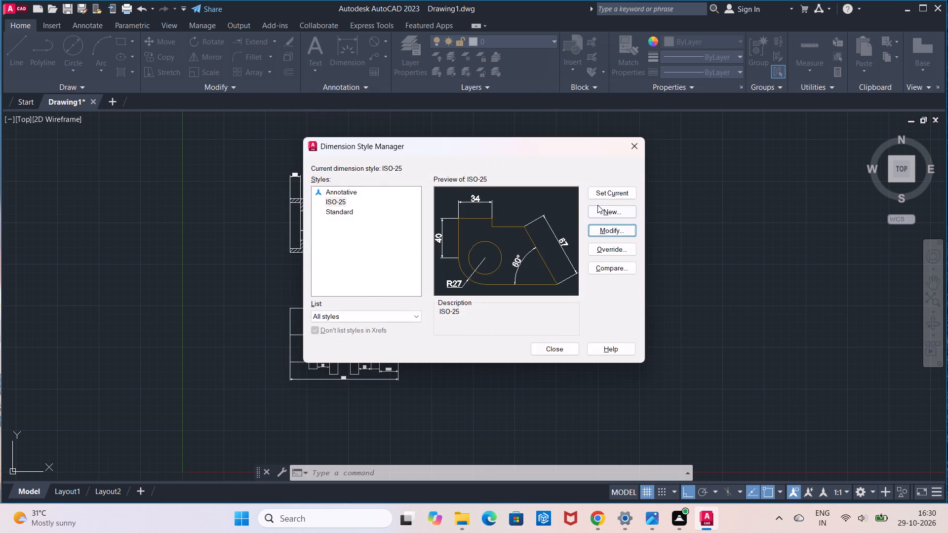
{"action": "left_click", "coordinate": [600, 199]}
{"action": "left_click", "coordinate": [575, 354]}
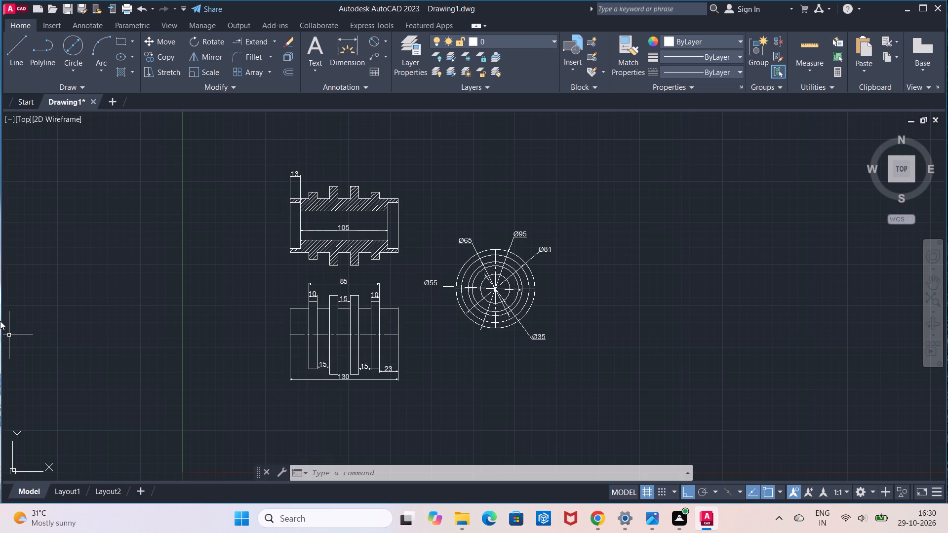
Turn off command log file recording with LOGFILEOFF.
{"action": "left_click", "coordinate": [412, 471]}
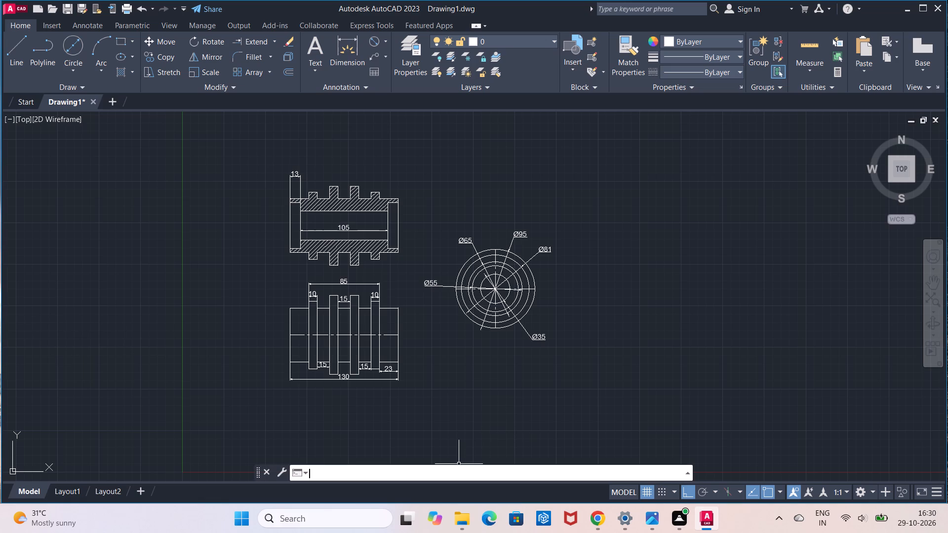
{"action": "type", "text": "logf"}
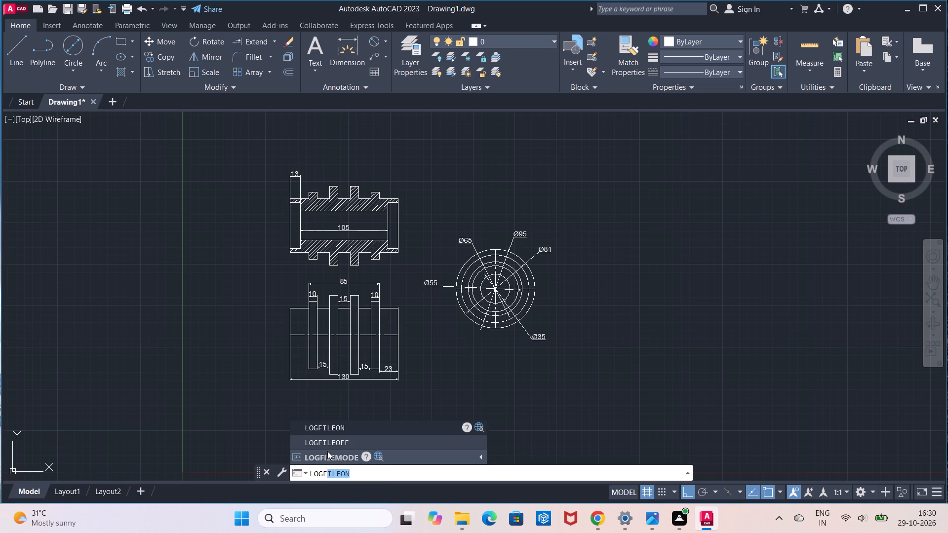
{"action": "left_click", "coordinate": [328, 447]}
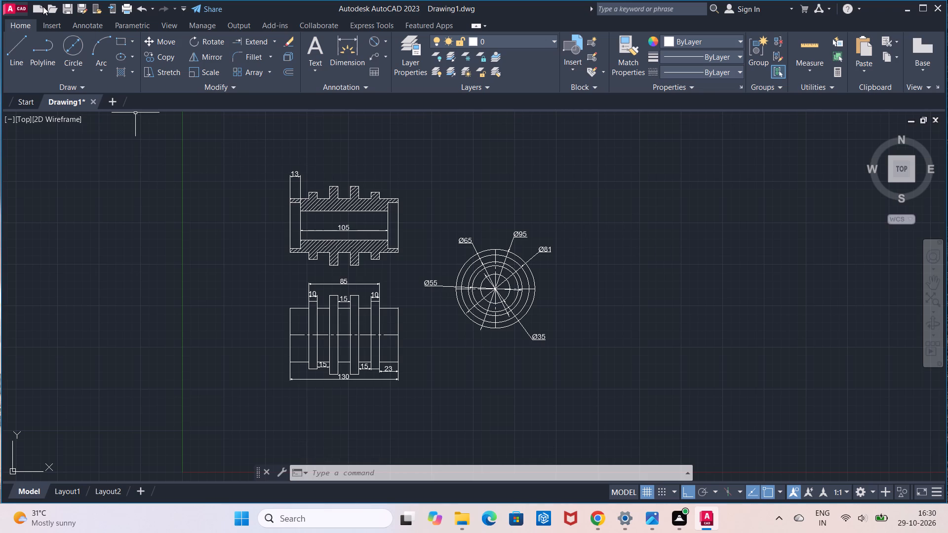
Start saving the drawing in the Documents folder and clear the proposed file name.
{"action": "left_click_drag", "start_coordinate": [86, 33], "coordinate": [89, 38]}
{"action": "left_click", "coordinate": [63, 5]}
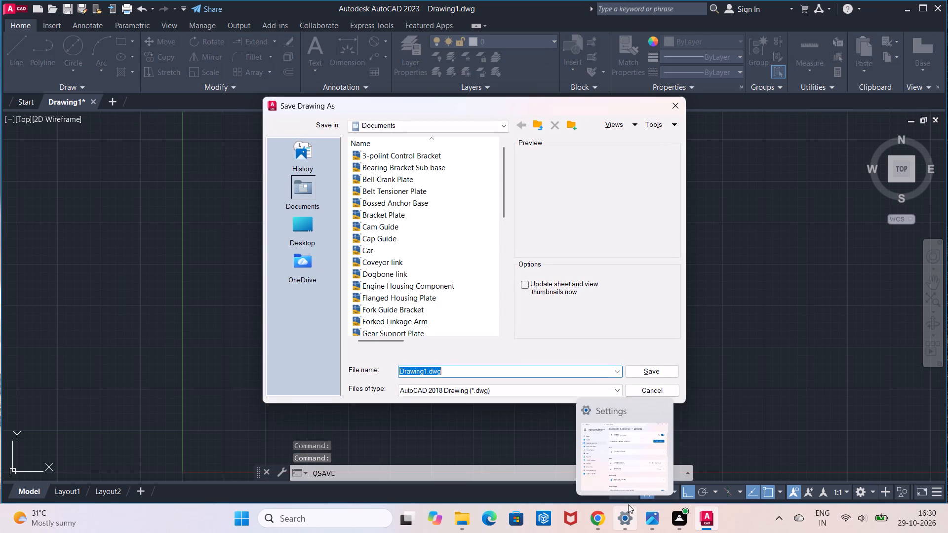
{"action": "key", "text": "BackSpace"}
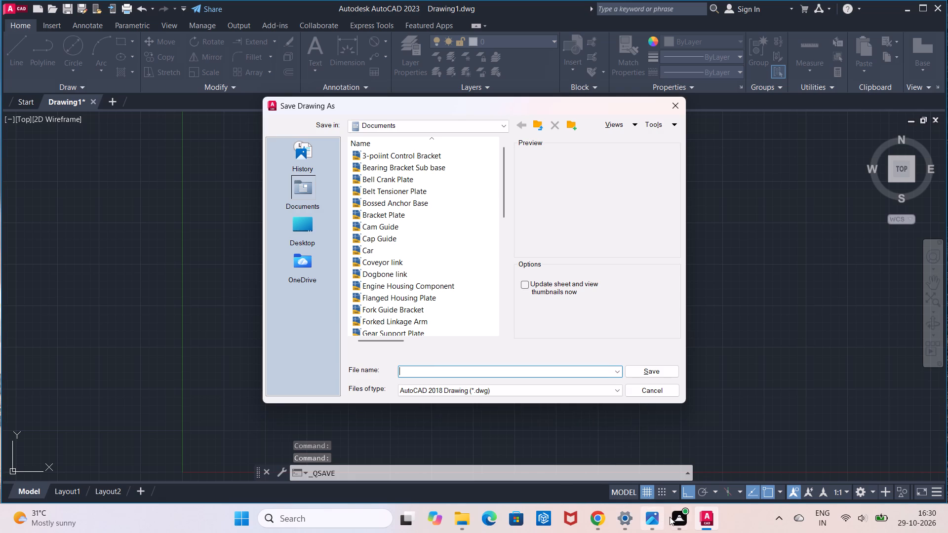
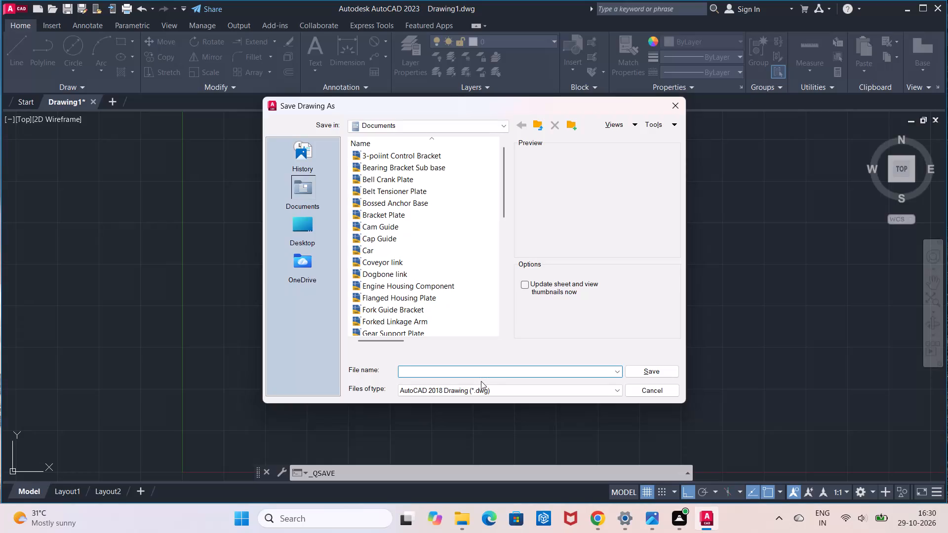
Name the drawing Ribbed Groove Sleeve and save it in the Documents folder as an AutoCAD 2018 drawing.
{"action": "key", "text": "r"}
{"action": "type", "text": "ibbed"}
{"action": "key", "text": "space"}
{"action": "key", "text": "g"}
{"action": "type", "text": "roove"}
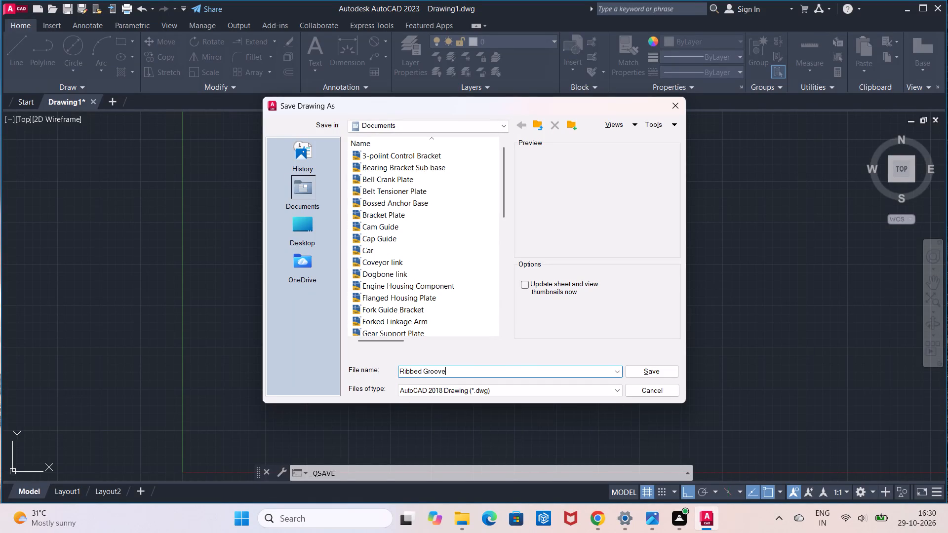
{"action": "key", "text": "space"}
{"action": "type", "text": "leeve"}
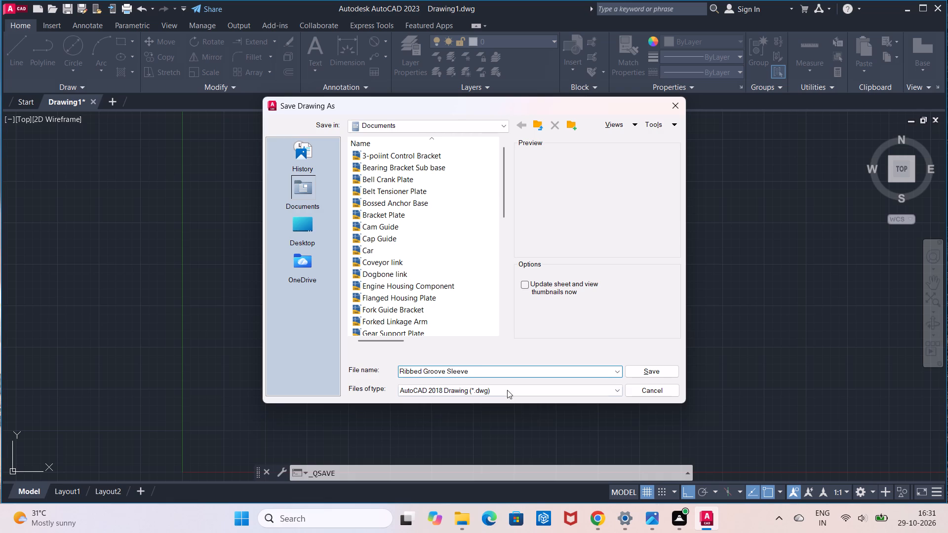
{"action": "left_click", "coordinate": [632, 369]}
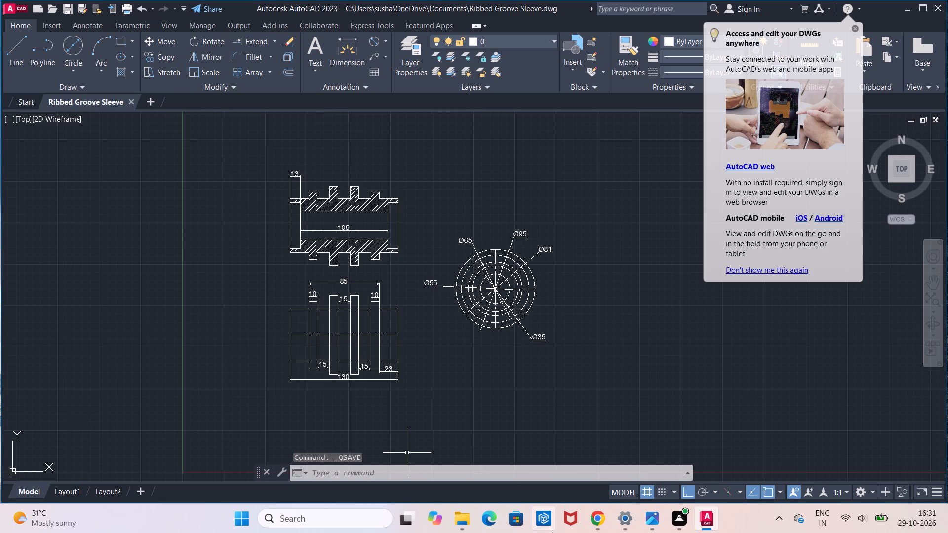
Start a plot of the model with landscape orientation, a centred plot and ISO A4 (297.00 x 210.00 MM) paper.
{"action": "key", "text": "F2"}
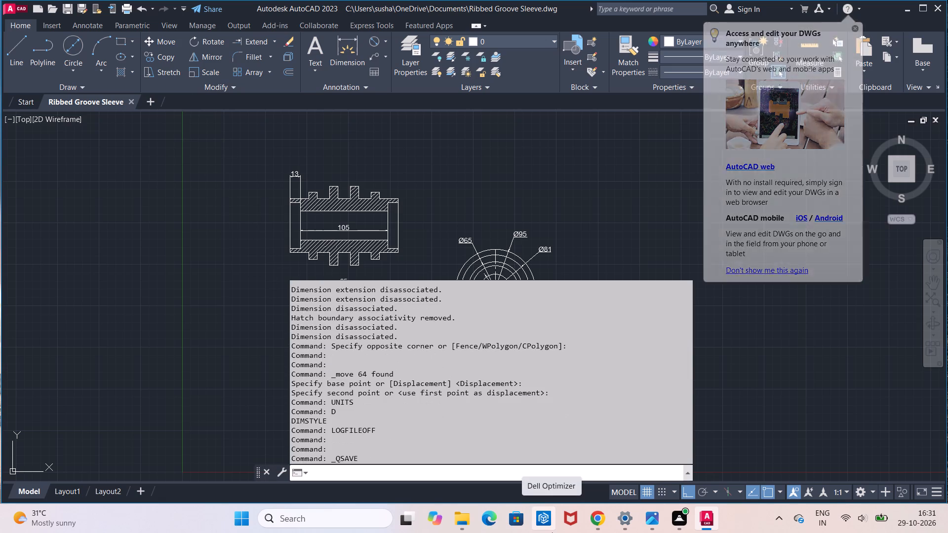
{"action": "left_click", "coordinate": [126, 7]}
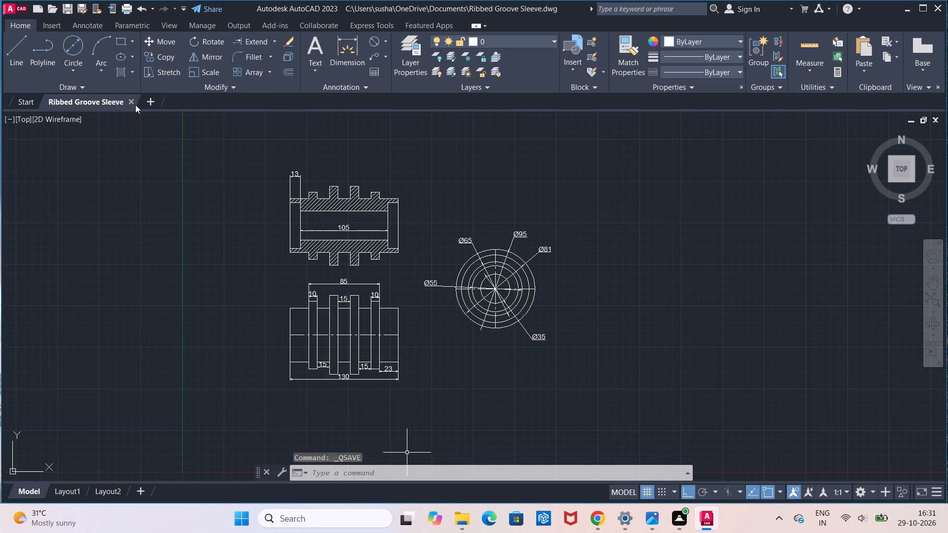
{"action": "left_click", "coordinate": [125, 11]}
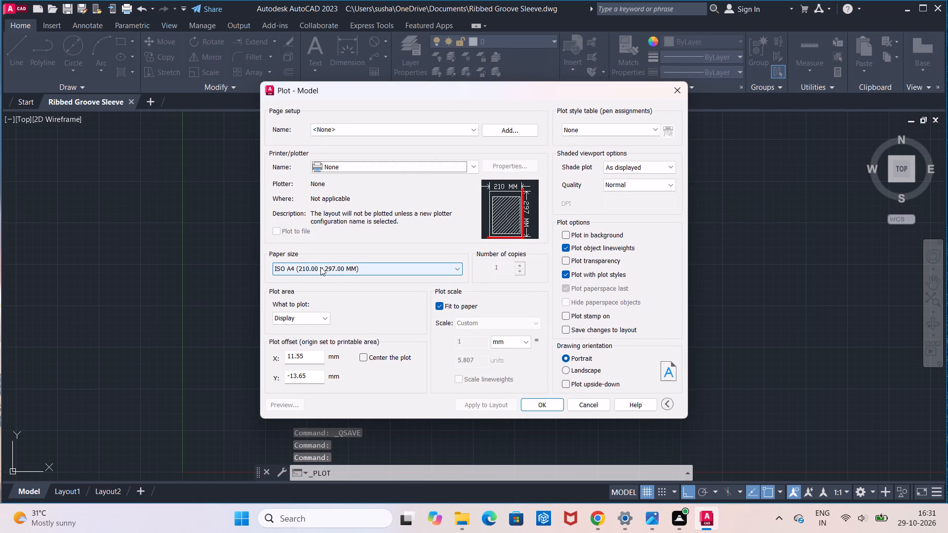
{"action": "left_click", "coordinate": [594, 373]}
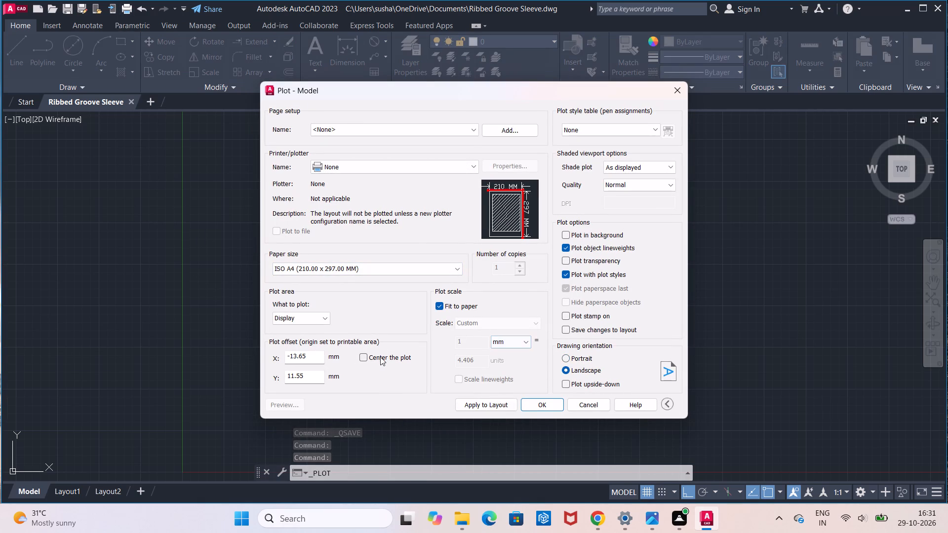
{"action": "left_click", "coordinate": [367, 355]}
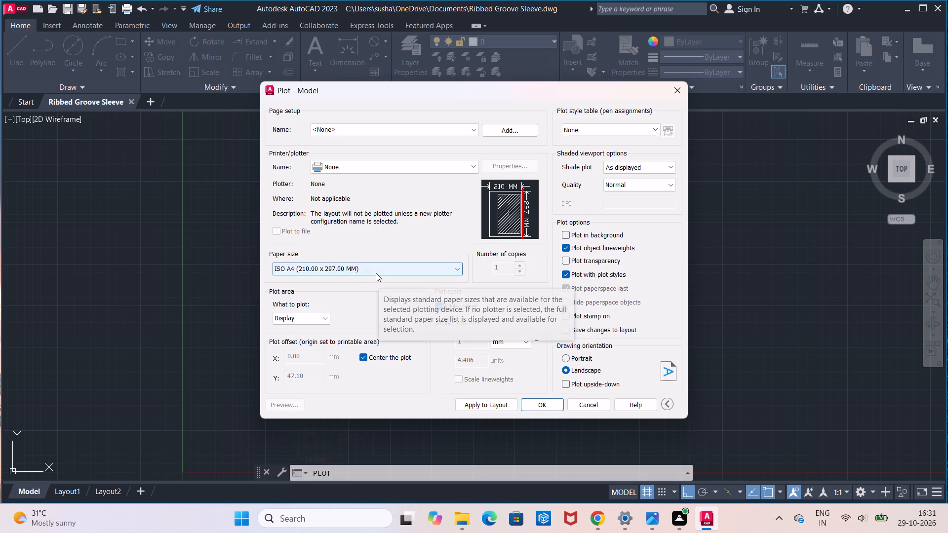
{"action": "left_click", "coordinate": [337, 271]}
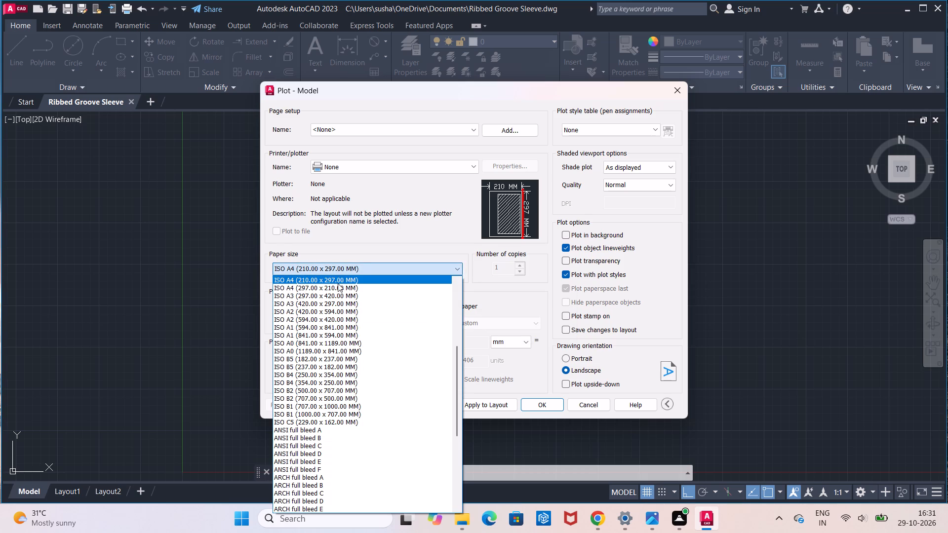
{"action": "left_click", "coordinate": [339, 291]}
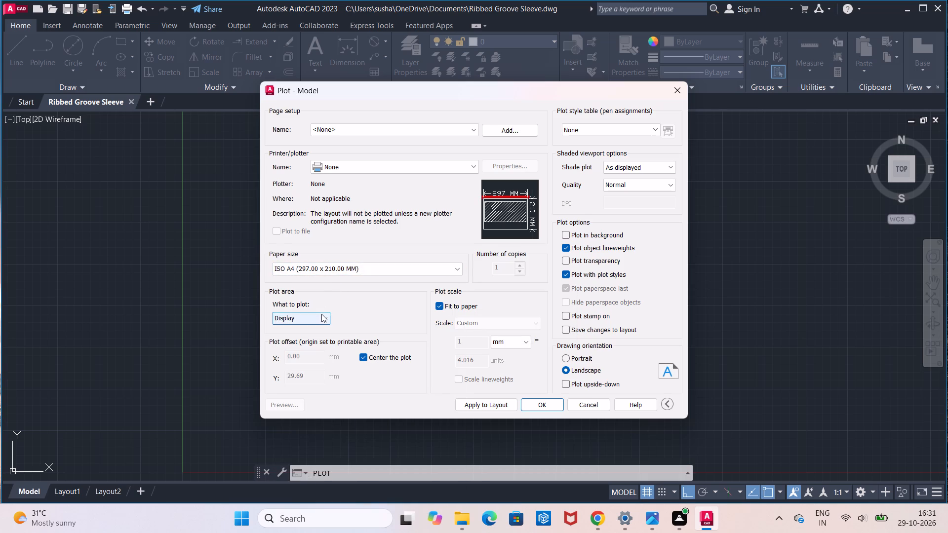
Set the plot area to a window enclosing the section, outside and end views with their dimensions.
{"action": "left_click", "coordinate": [321, 314]}
{"action": "left_click", "coordinate": [310, 352]}
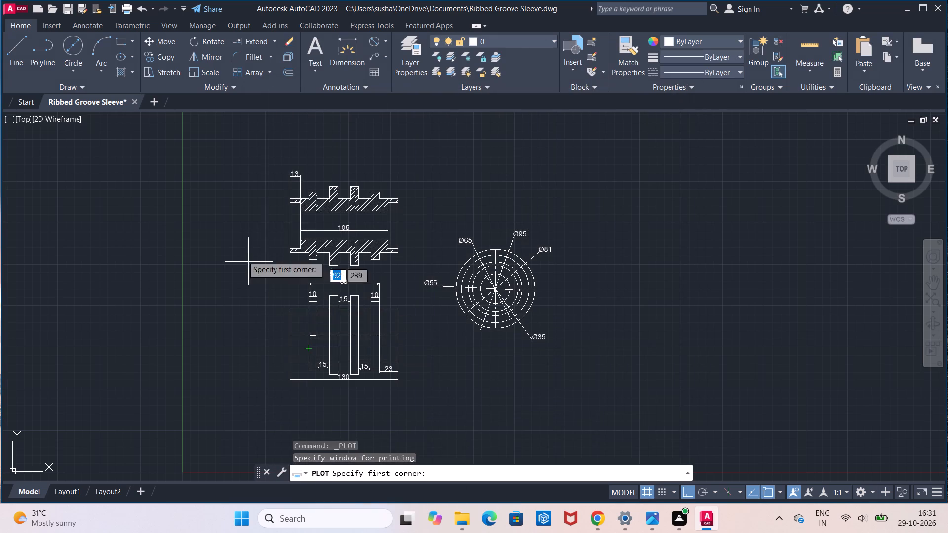
{"action": "left_click", "coordinate": [226, 148]}
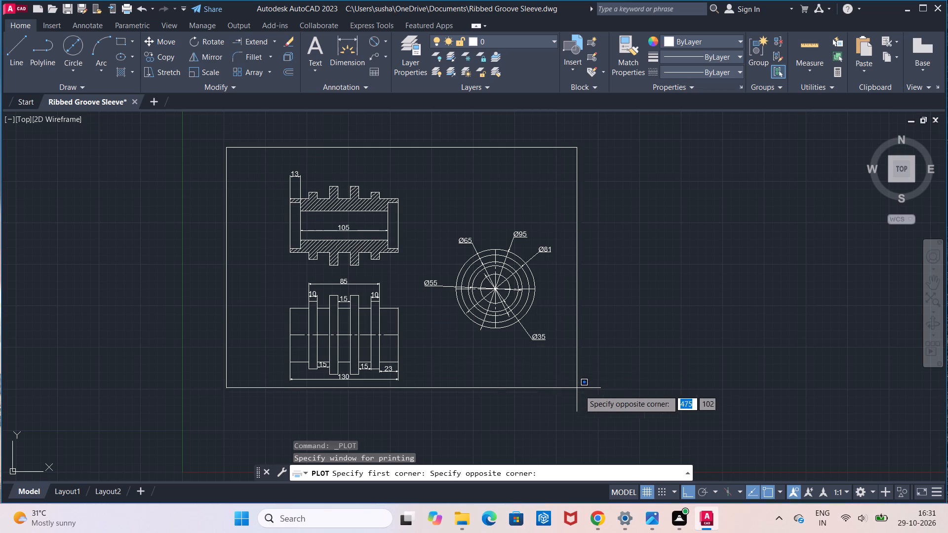
{"action": "left_click", "coordinate": [598, 406]}
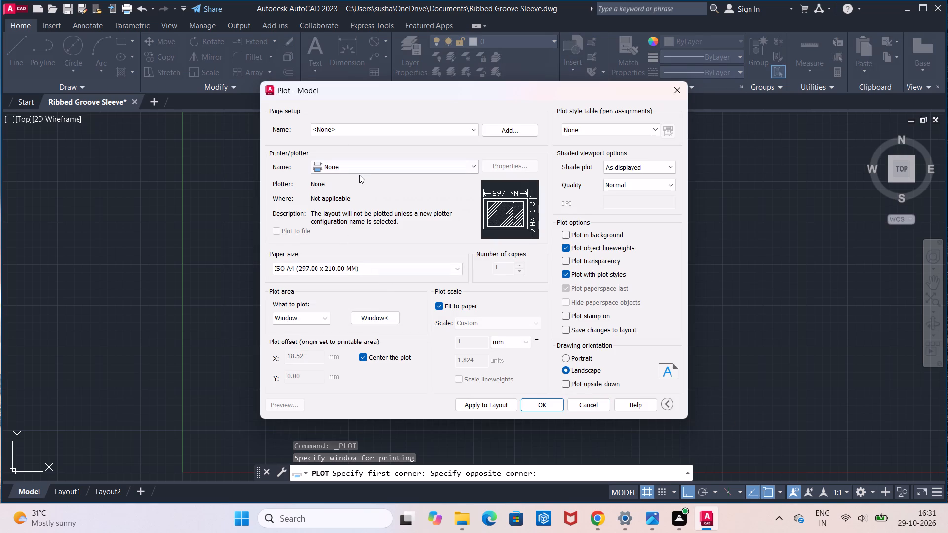
Plot the drawing with DWG To PDF.pc3 and save it in Documents as Ribbed Groove Sleeve-Model.pdf.
{"action": "left_click", "coordinate": [389, 174]}
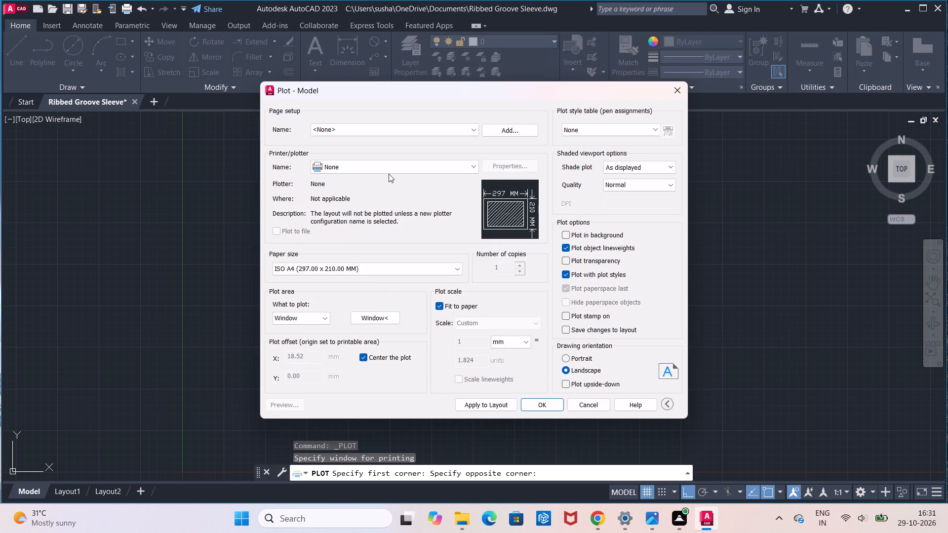
{"action": "left_click", "coordinate": [390, 170]}
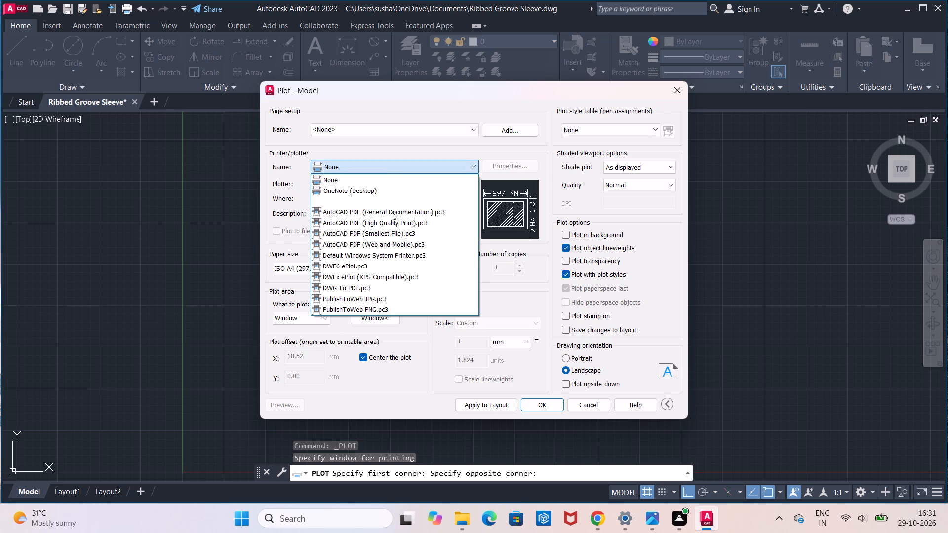
{"action": "left_click", "coordinate": [393, 284]}
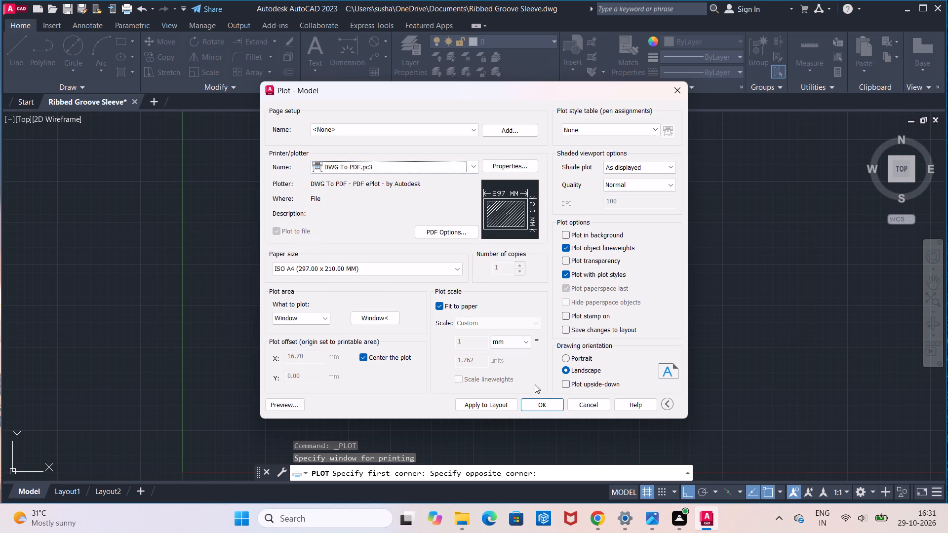
{"action": "left_click", "coordinate": [544, 404]}
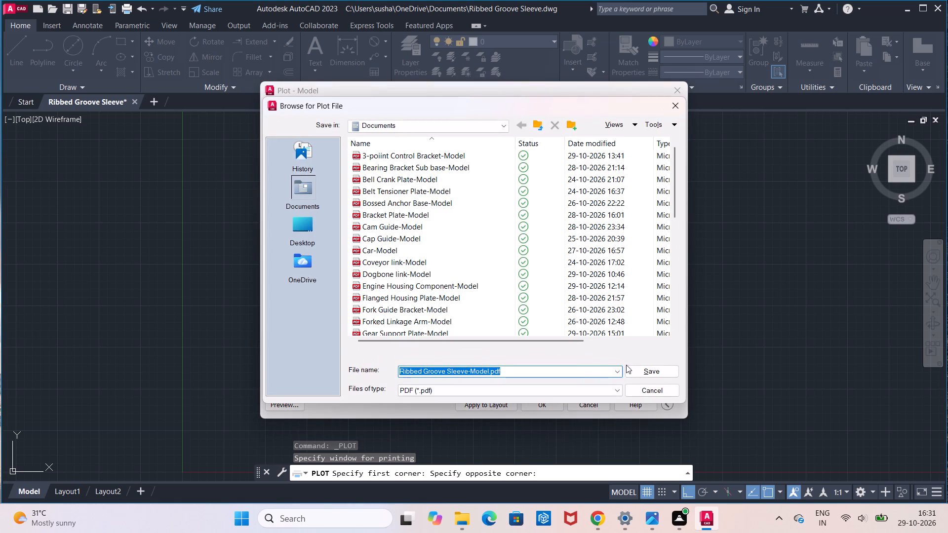
{"action": "left_click", "coordinate": [628, 365]}
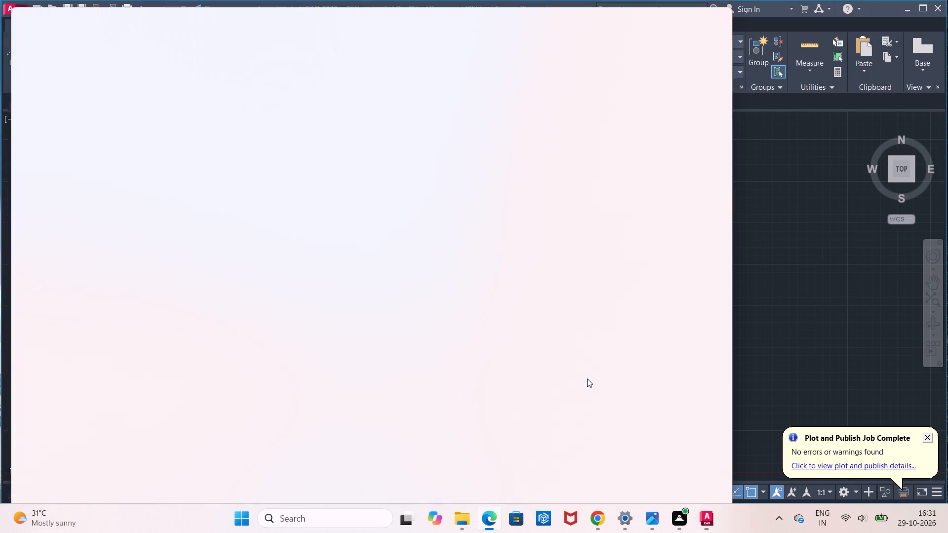
Check the plotted views and dimensions in the PDF opened in Microsoft Edge, and close it.
{"action": "scroll", "coordinate": [526, 374], "scroll_direction": "down", "scroll_amount": 3}
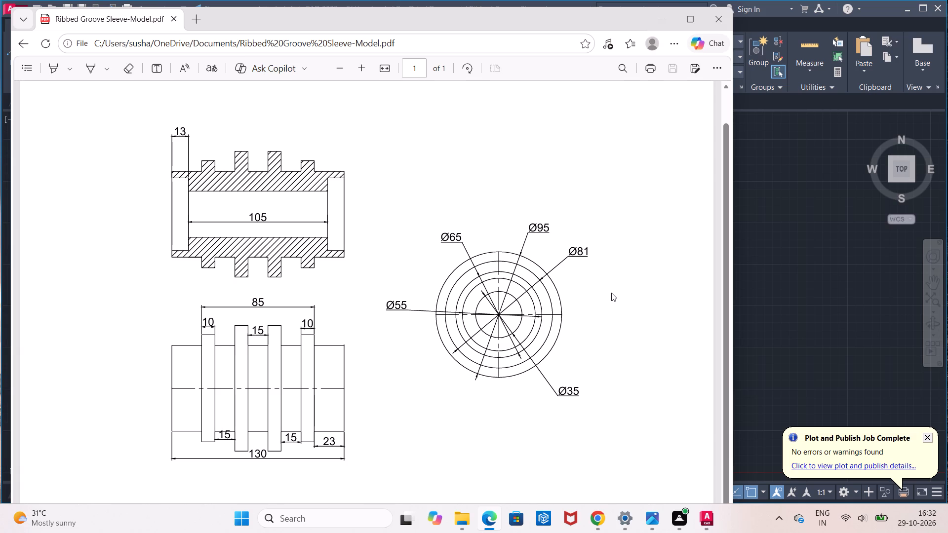
{"action": "left_click", "coordinate": [712, 25]}
Close the Ribbed Groove Sleeve drawing and exit AutoCAD.
{"action": "left_click", "coordinate": [932, 6]}
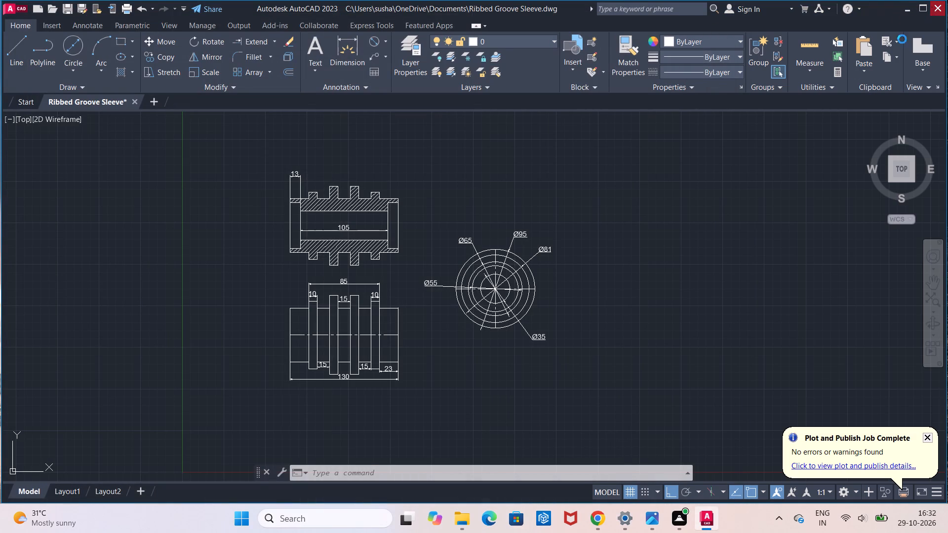
{"action": "left_click", "coordinate": [479, 292]}
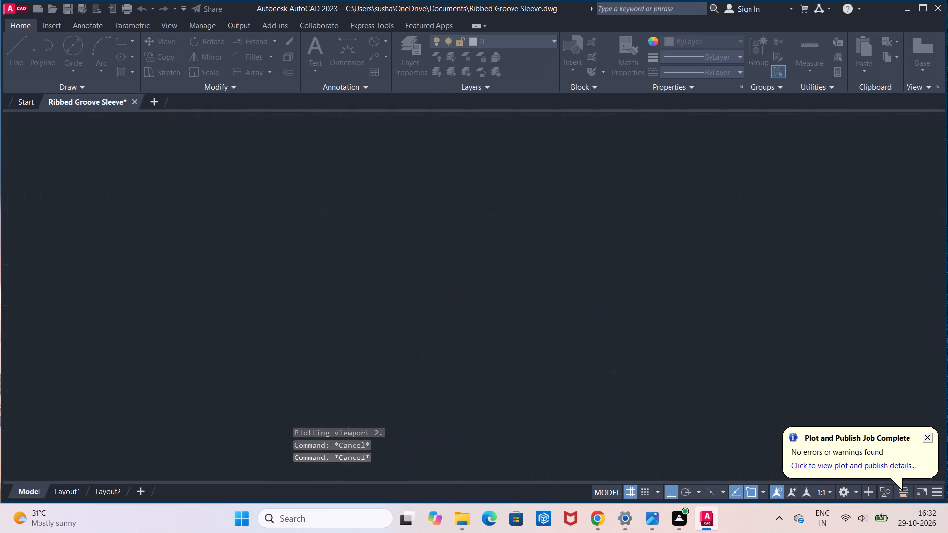